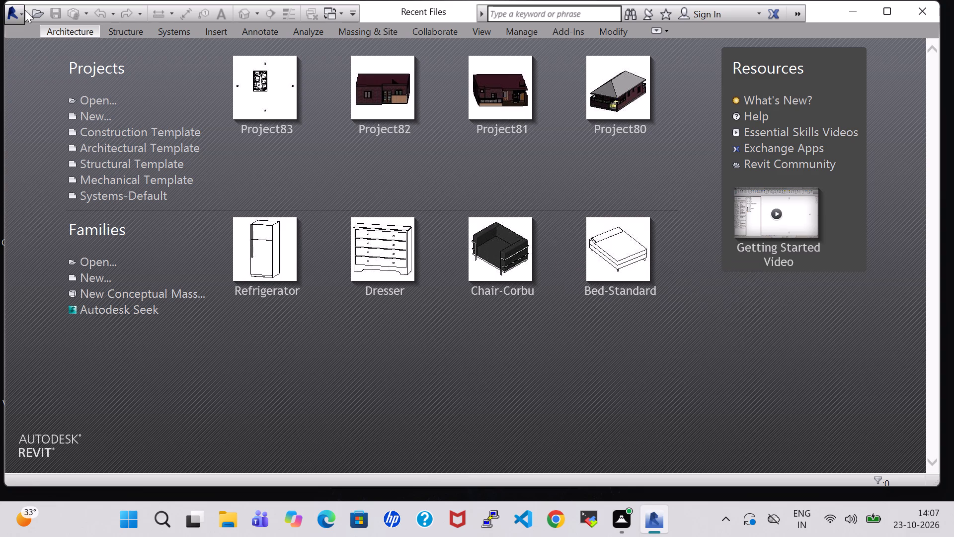
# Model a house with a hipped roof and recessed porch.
# Create a new project from the Architectural Template.
pyautogui.click(100, 111)
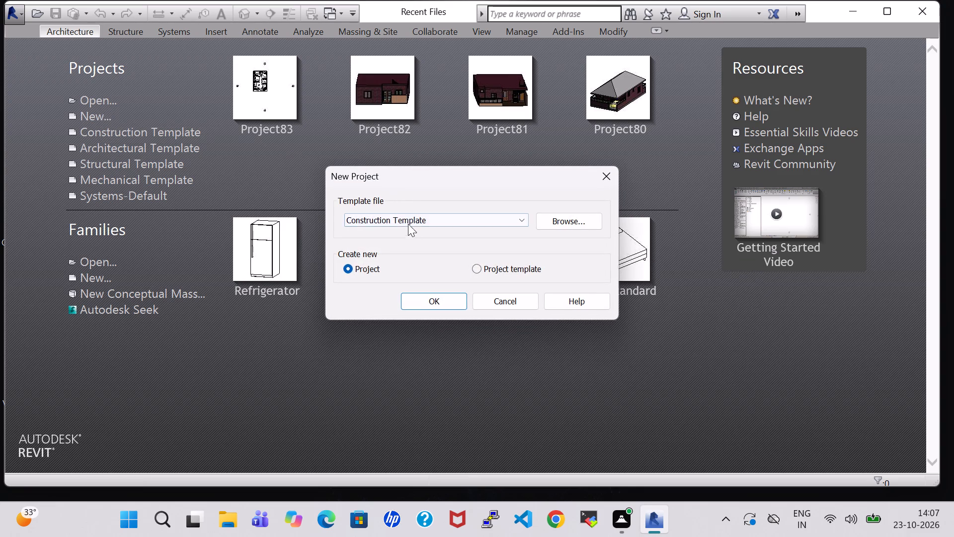
pyautogui.click(408, 226)
pyautogui.click(401, 250)
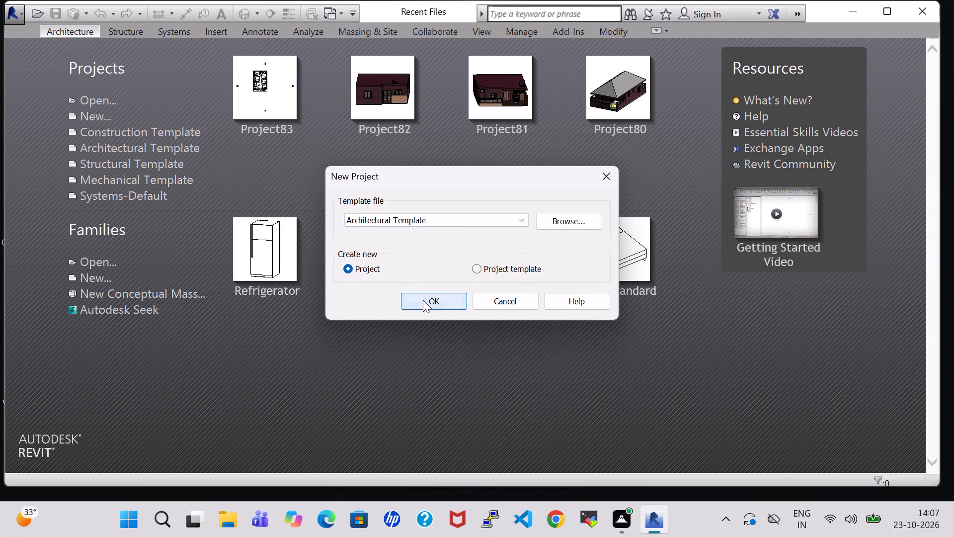
pyautogui.click(423, 300)
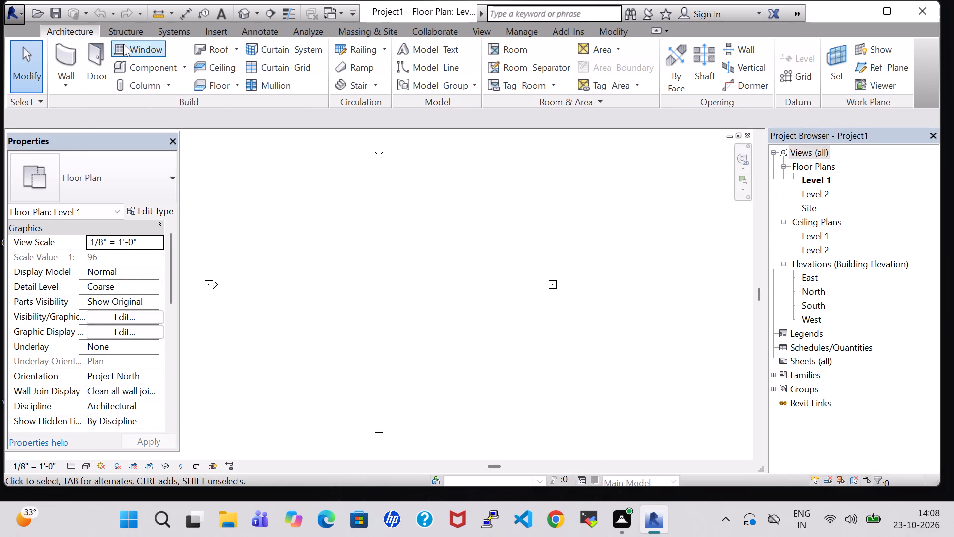
# Draw a horizontal Generic - 8" wall about 50 feet long on Level 1, with an unconnected height of 10' 0".
pyautogui.click(71, 55)
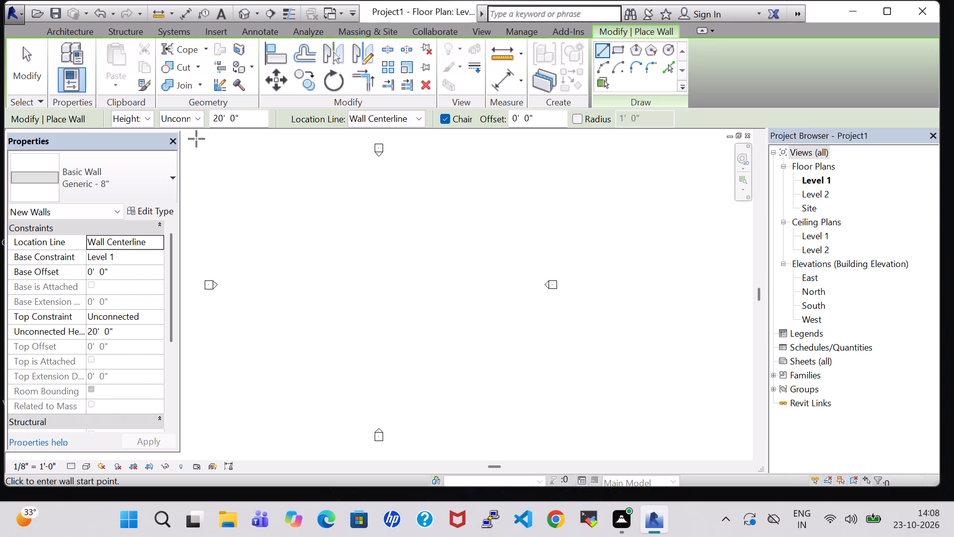
pyautogui.click(217, 116)
pyautogui.press('BackSpace')
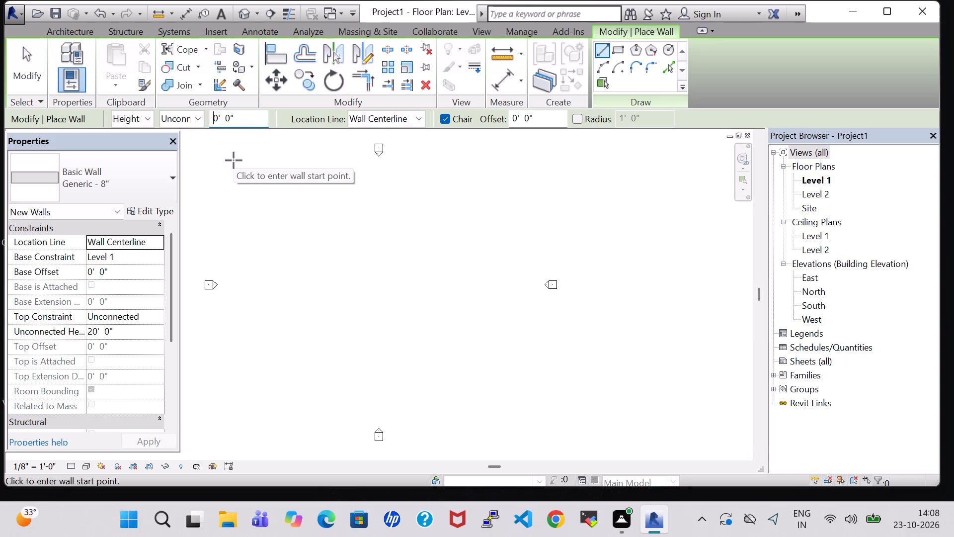
pyautogui.press('1')
pyautogui.press('Return')
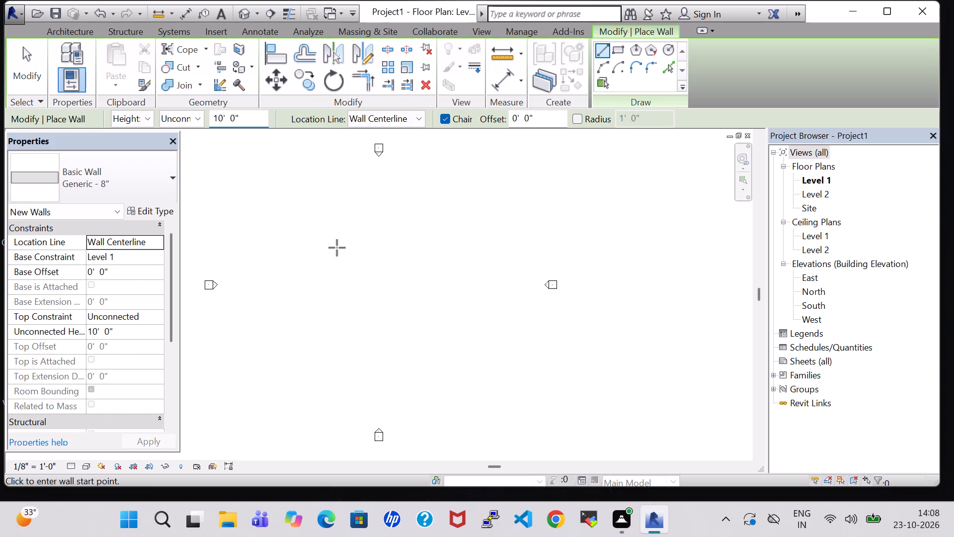
pyautogui.scroll(1, 337, 248)
pyautogui.moveTo(336, 222); pyautogui.dragTo(374, 232, button='middle')
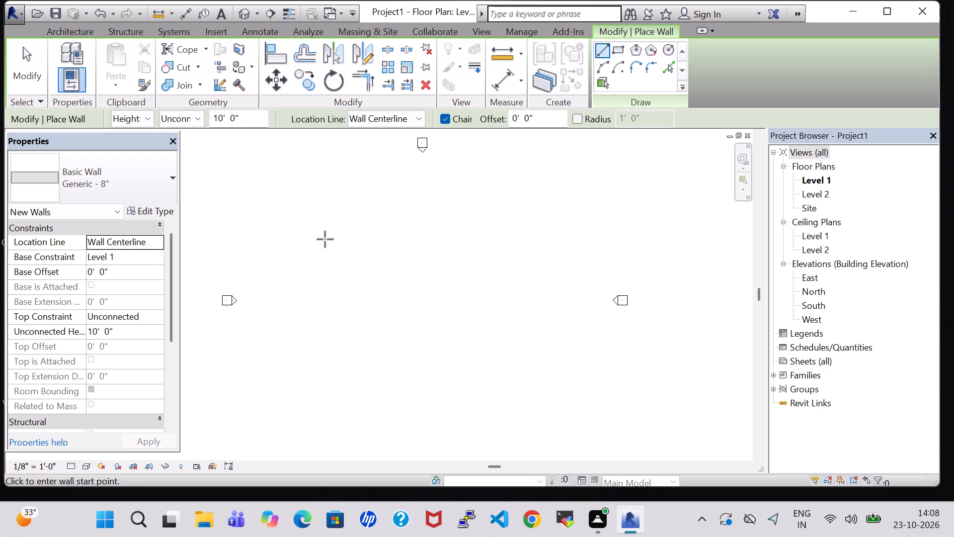
pyautogui.click(318, 239)
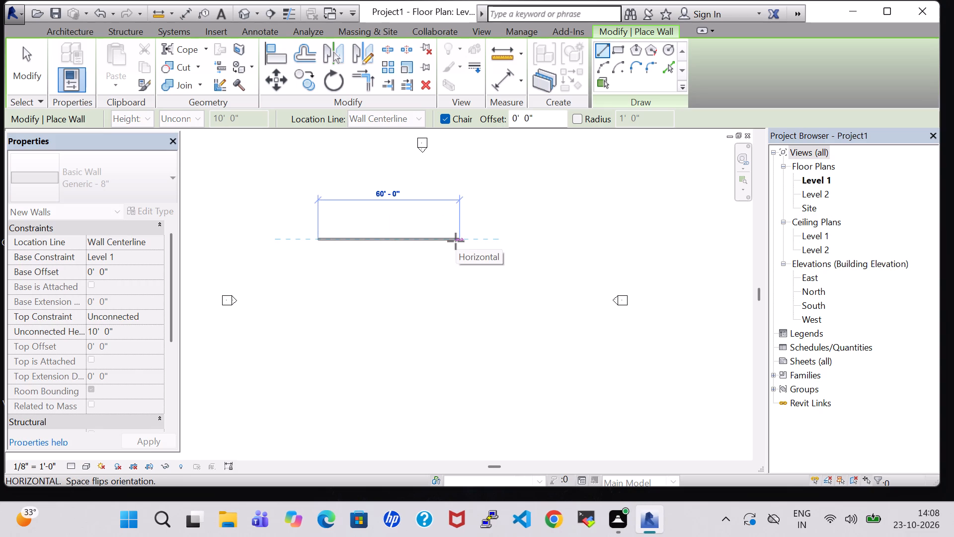
pyautogui.write('DN')
pyautogui.press('d')
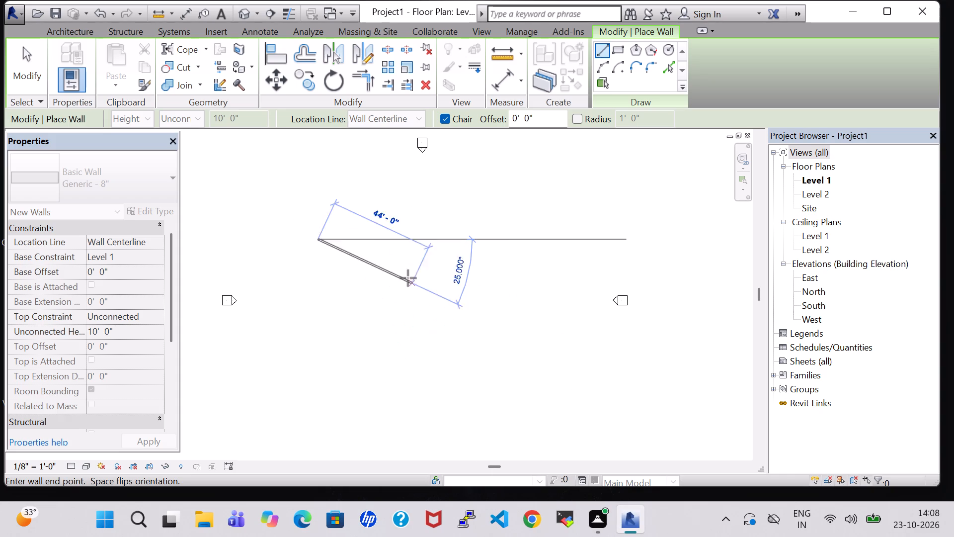
pyautogui.scroll(2, 414, 237)
pyautogui.moveTo(414, 237); pyautogui.dragTo(448, 240, button='middle')
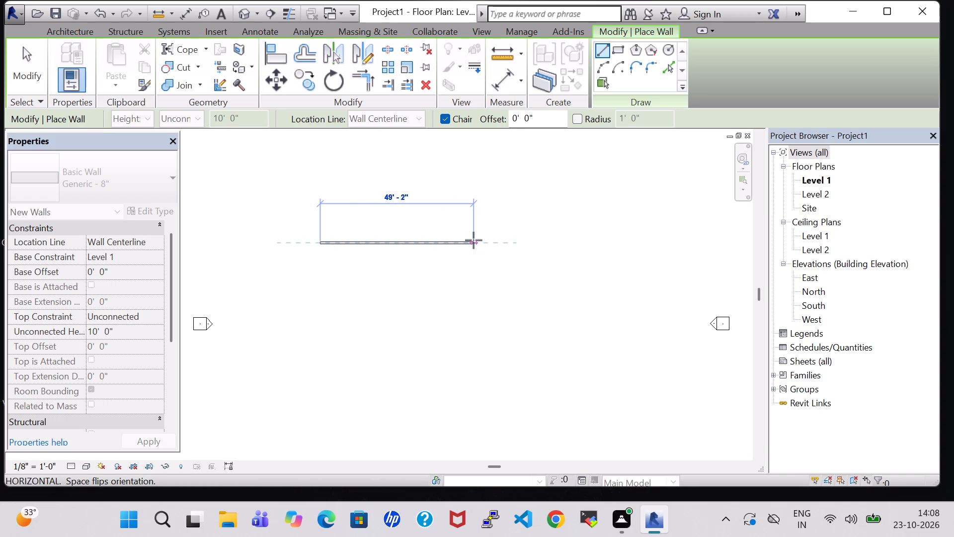
pyautogui.scroll(2, 474, 240)
pyautogui.click(477, 240)
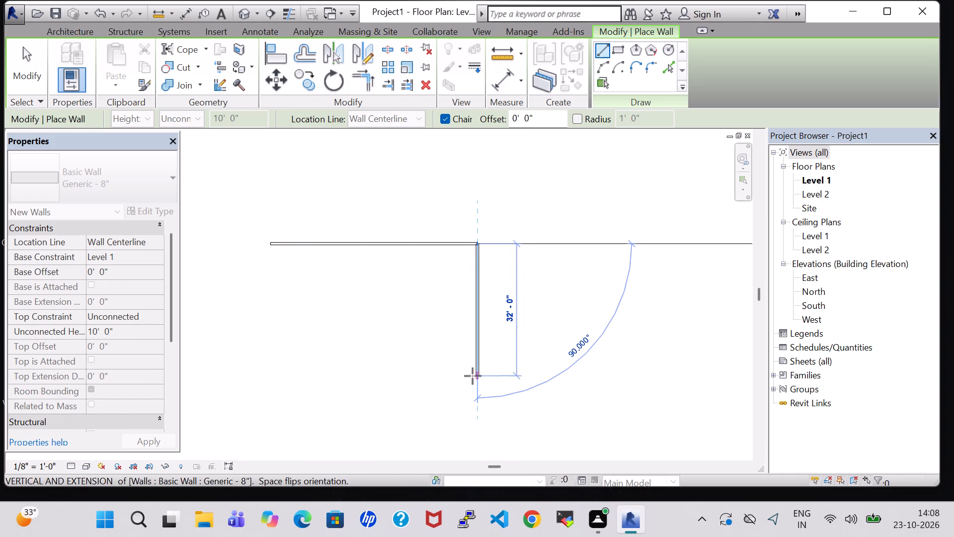
pyautogui.moveTo(473, 414); pyautogui.dragTo(473, 337, button='middle')
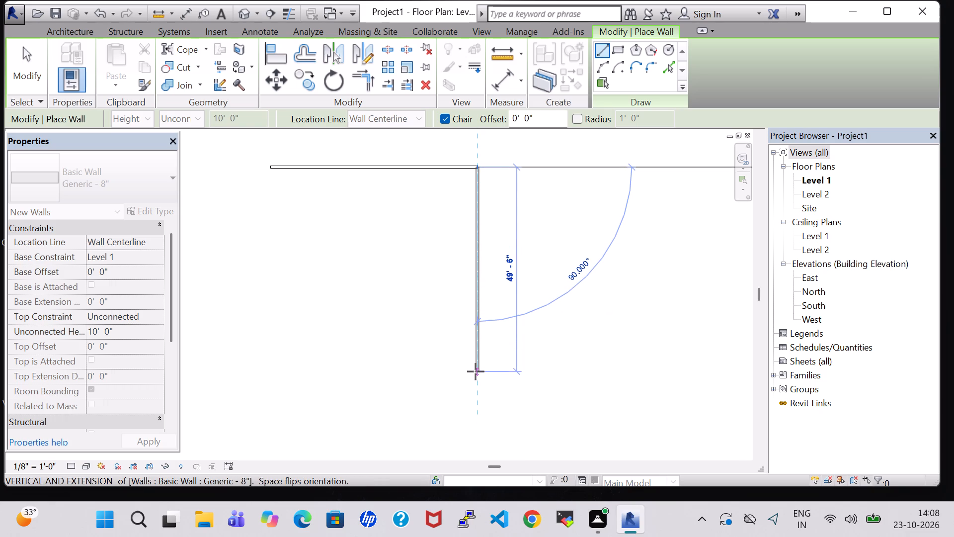
pyautogui.press('Escape')
pyautogui.press('Escape')
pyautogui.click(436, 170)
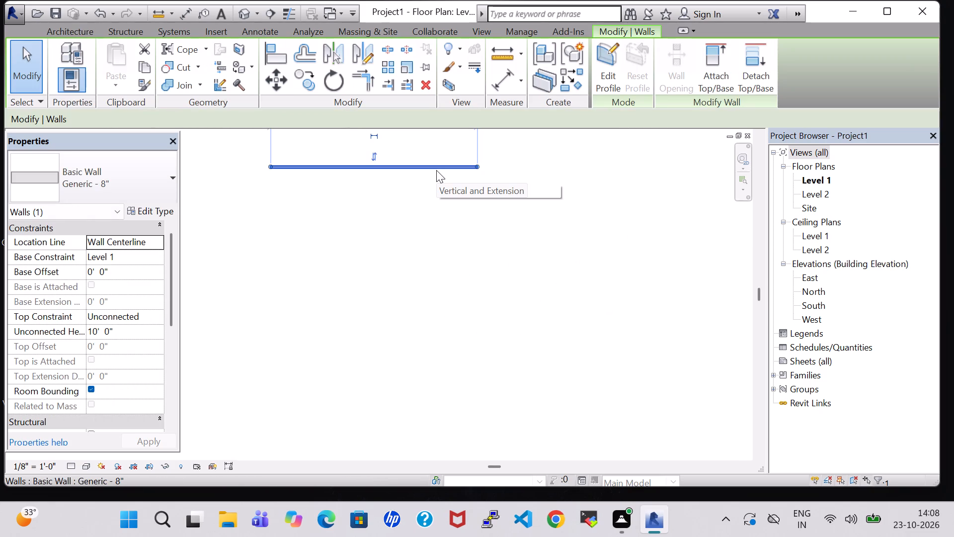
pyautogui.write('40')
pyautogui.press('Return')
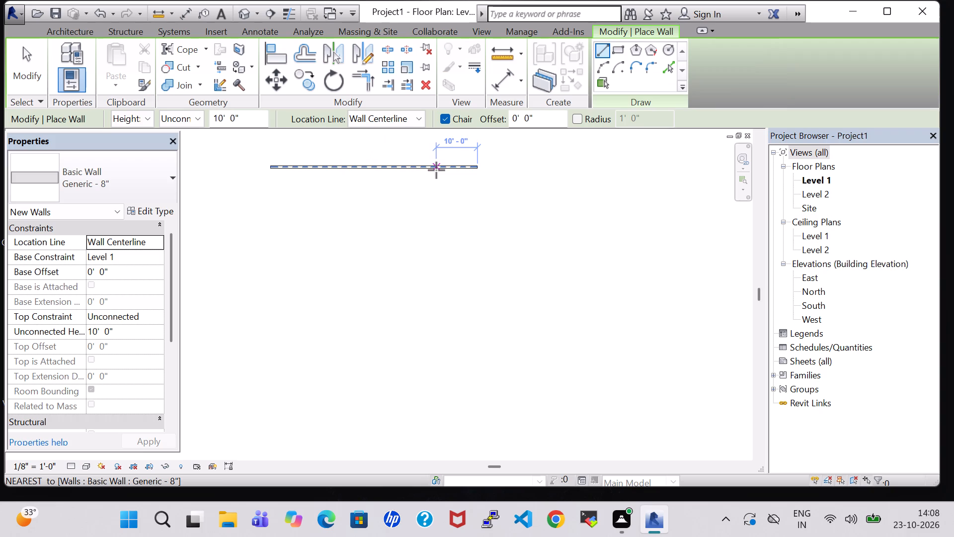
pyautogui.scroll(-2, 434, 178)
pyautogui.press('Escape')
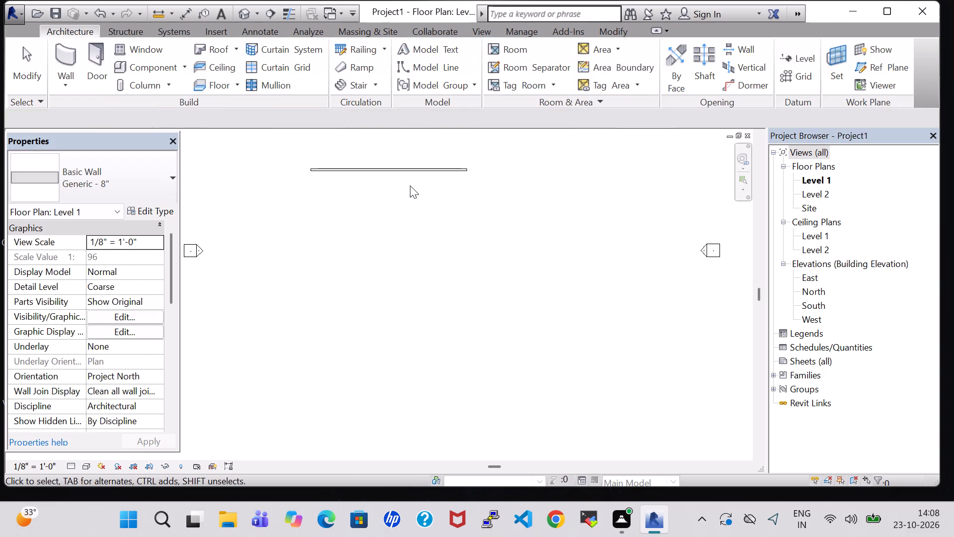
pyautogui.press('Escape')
# Set the horizontal wall's length to 40 feet.
pyautogui.click(412, 172)
pyautogui.moveTo(395, 181); pyautogui.dragTo(379, 268, button='middle')
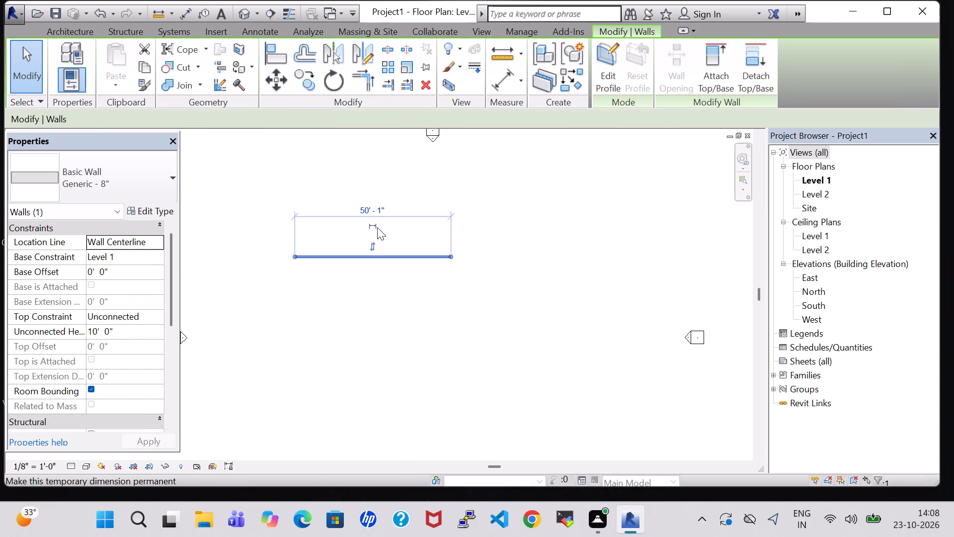
pyautogui.click(365, 209)
pyautogui.press('BackSpace')
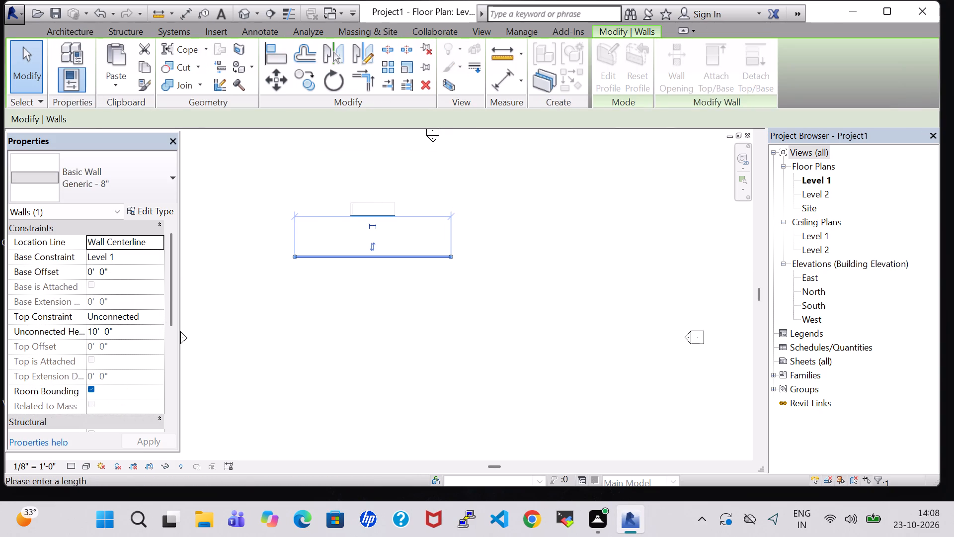
pyautogui.write('40')
pyautogui.press('Return')
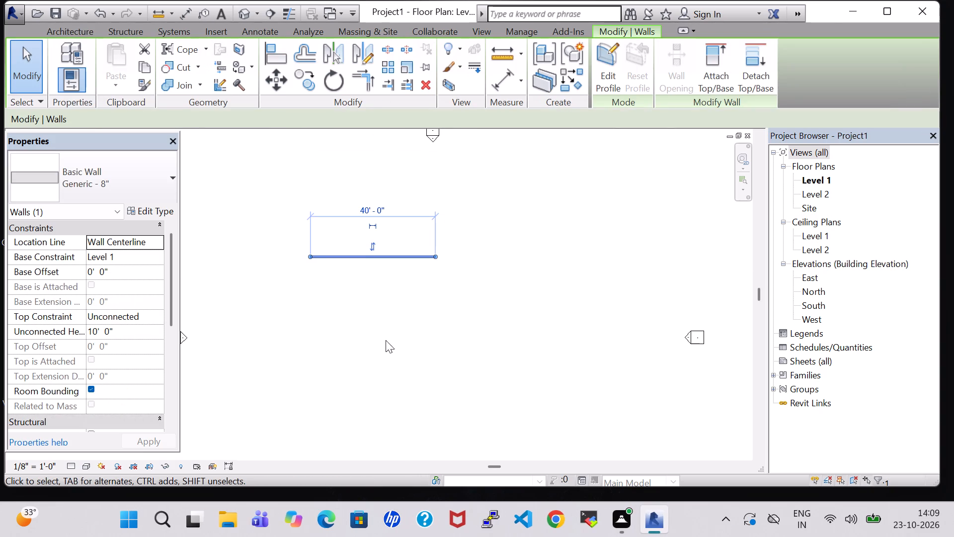
# Draw a perpendicular Generic - 8" wall about 50 feet long, running down from the horizontal wall's right endpoint.
pyautogui.click(52, 36)
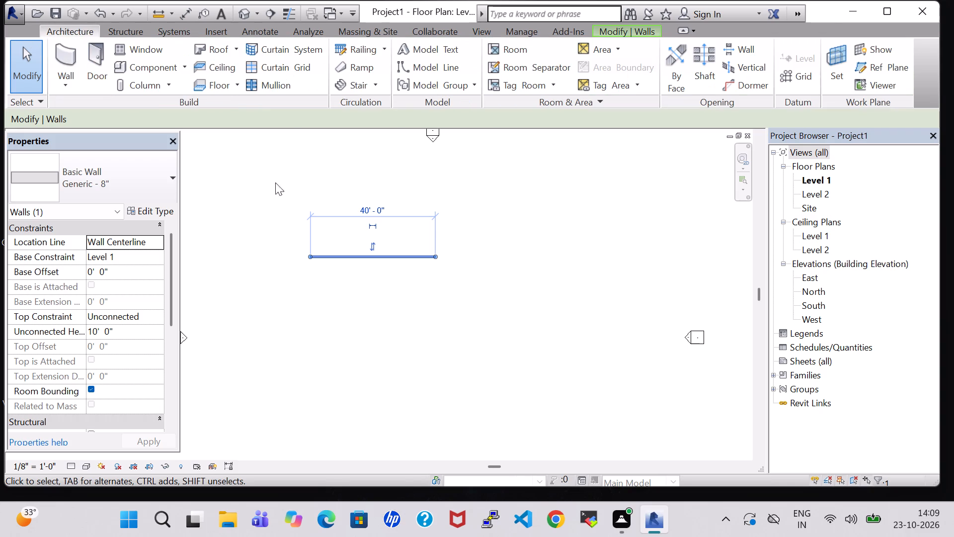
pyautogui.click(64, 61)
pyautogui.scroll(3, 429, 342)
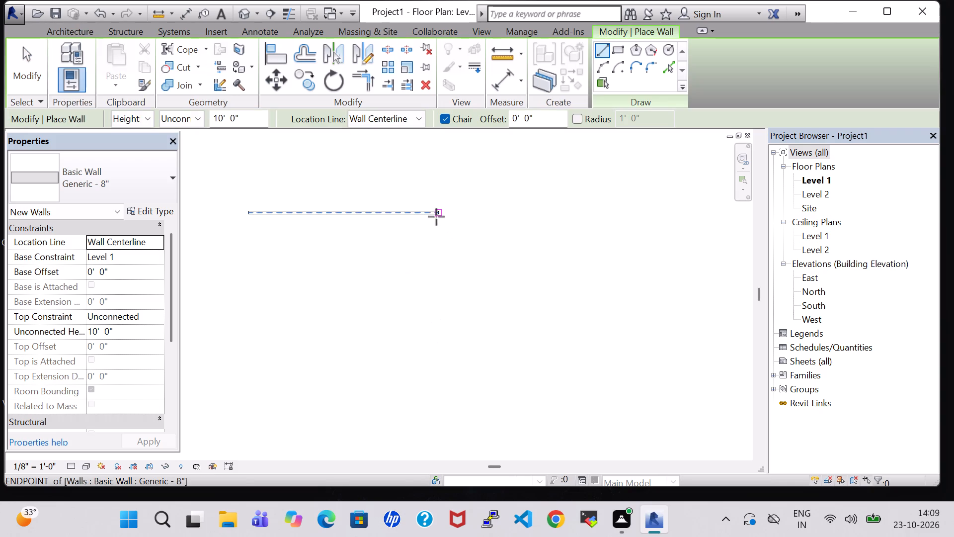
pyautogui.scroll(5, 434, 215)
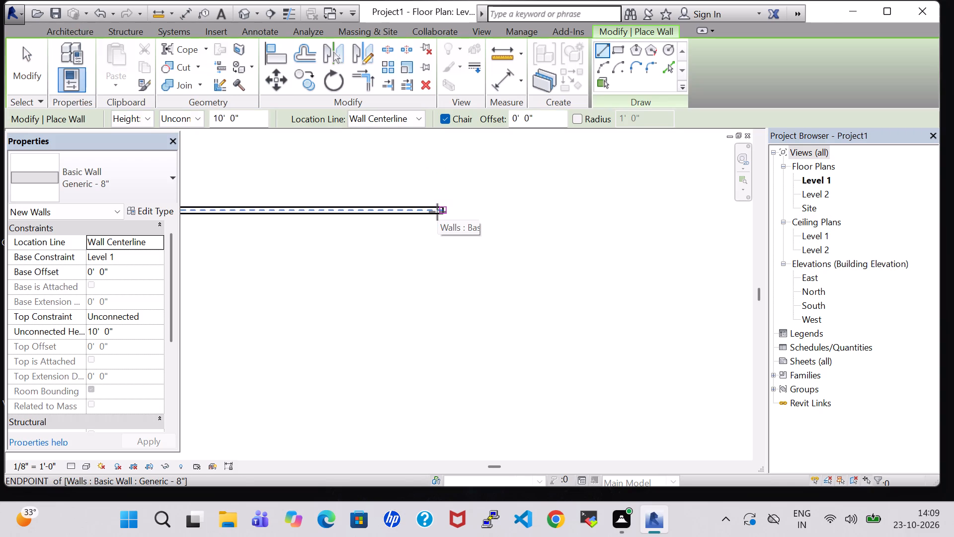
pyautogui.scroll(2, 437, 212)
pyautogui.click(441, 212)
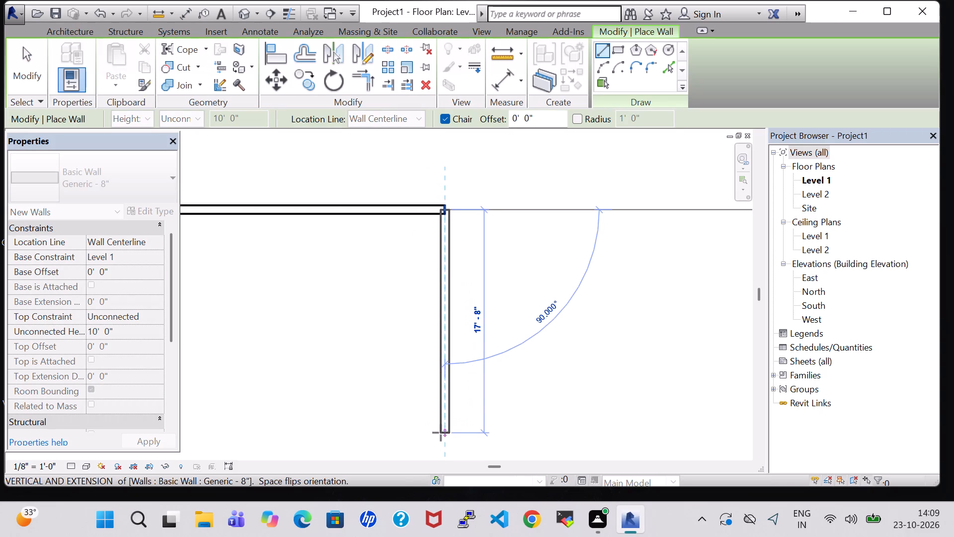
pyautogui.moveTo(441, 433); pyautogui.dragTo(432, 360, button='middle')
pyautogui.scroll(-2, 428, 395)
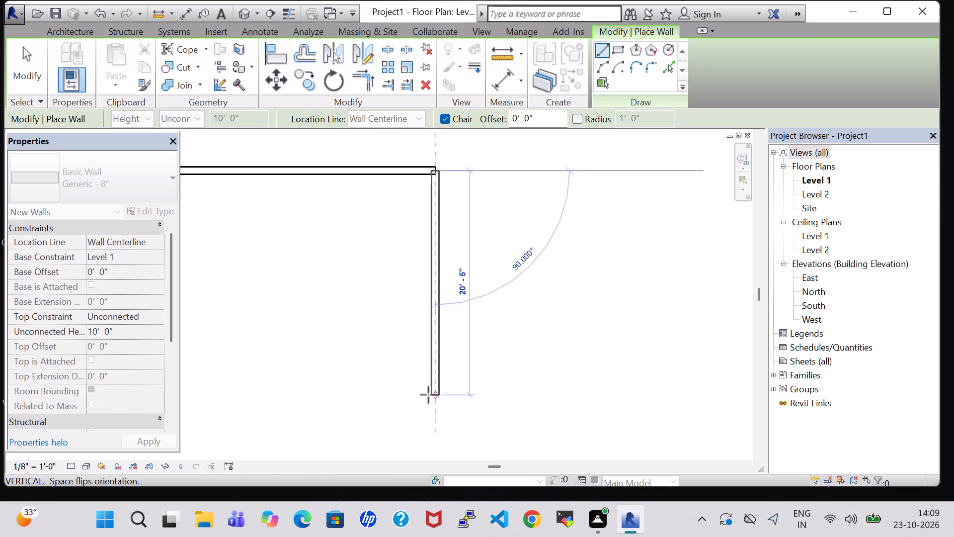
pyautogui.scroll(-3, 428, 395)
pyautogui.moveTo(428, 395); pyautogui.dragTo(427, 320, button='middle')
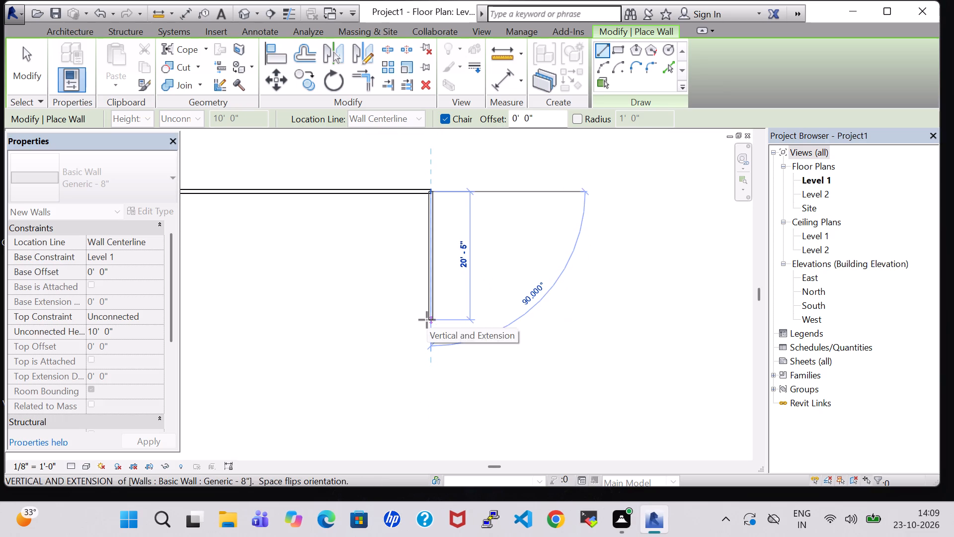
pyautogui.moveTo(426, 409); pyautogui.dragTo(436, 295, button='middle')
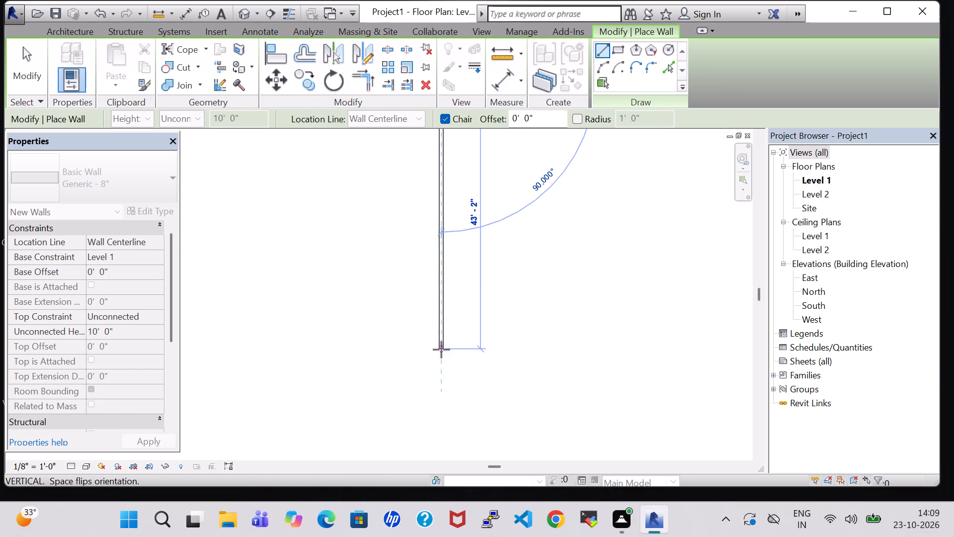
pyautogui.scroll(-4, 441, 350)
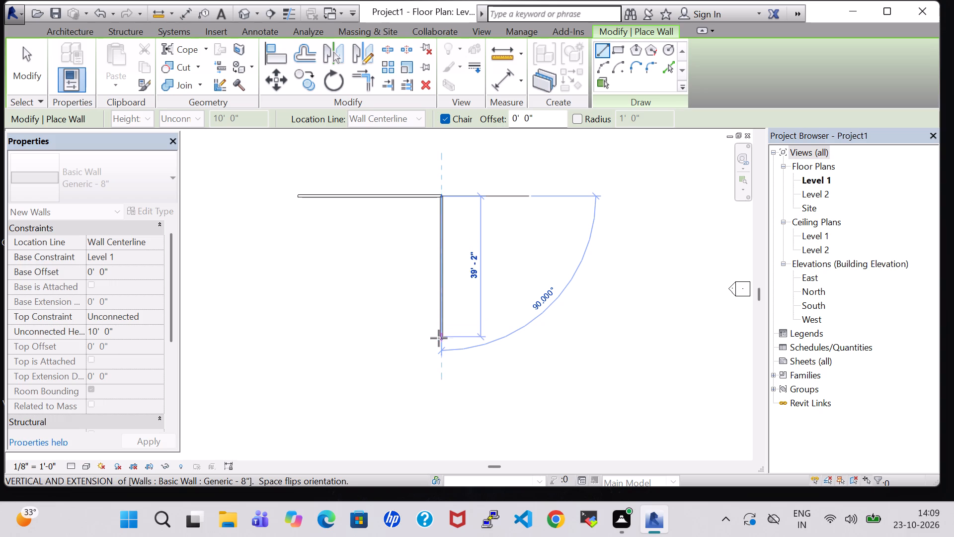
pyautogui.click(439, 375)
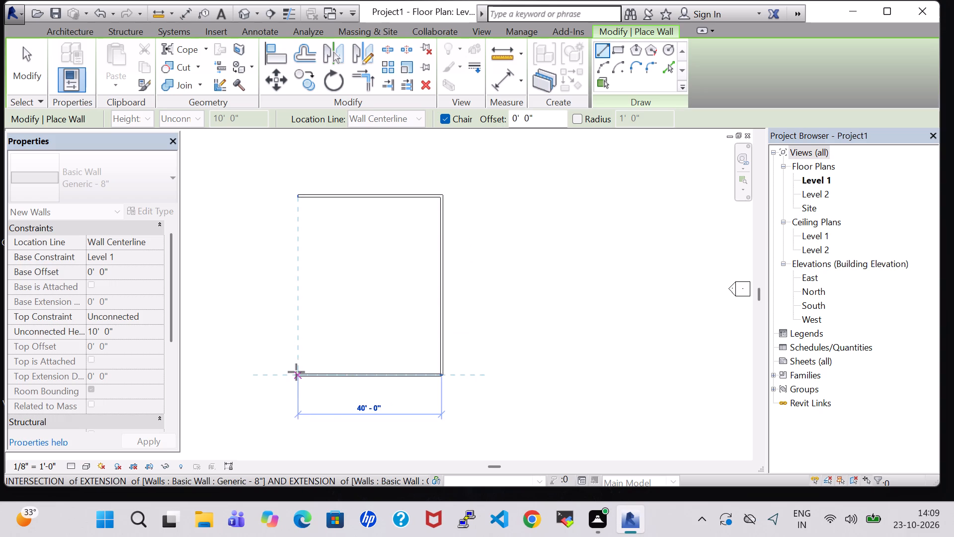
# Close the rectangular outline with a 40-foot bottom wall and a left wall joining the top wall's open end.
pyautogui.click(296, 372)
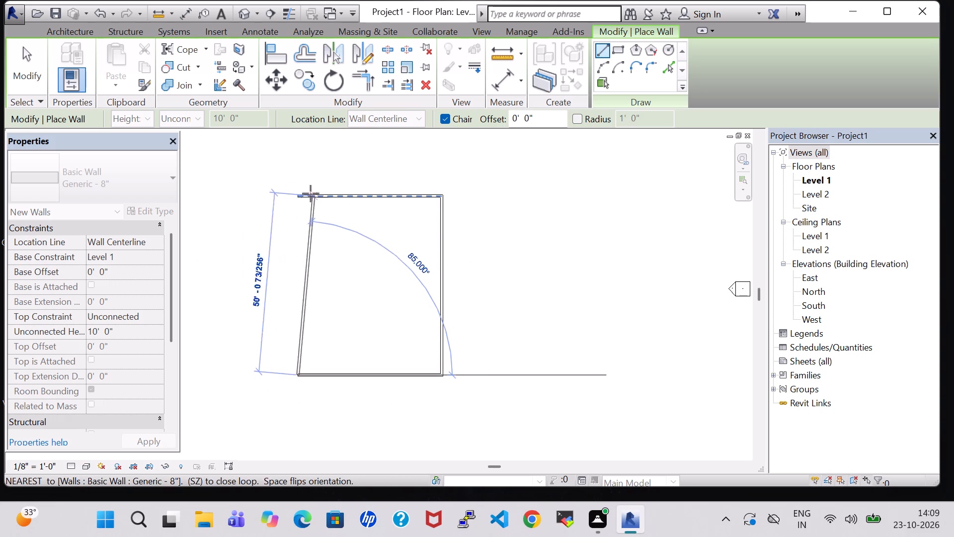
pyautogui.click(301, 195)
pyautogui.press('Escape')
pyautogui.press('Escape')
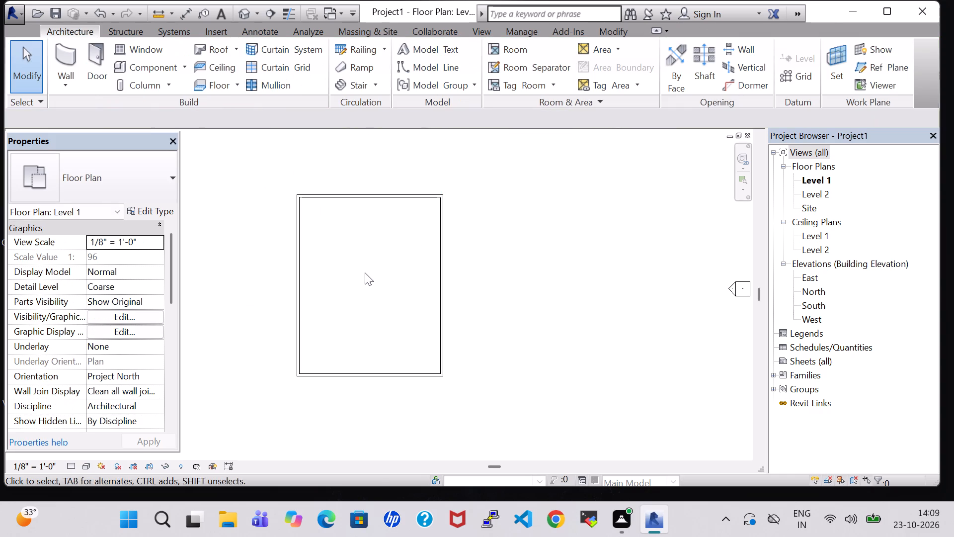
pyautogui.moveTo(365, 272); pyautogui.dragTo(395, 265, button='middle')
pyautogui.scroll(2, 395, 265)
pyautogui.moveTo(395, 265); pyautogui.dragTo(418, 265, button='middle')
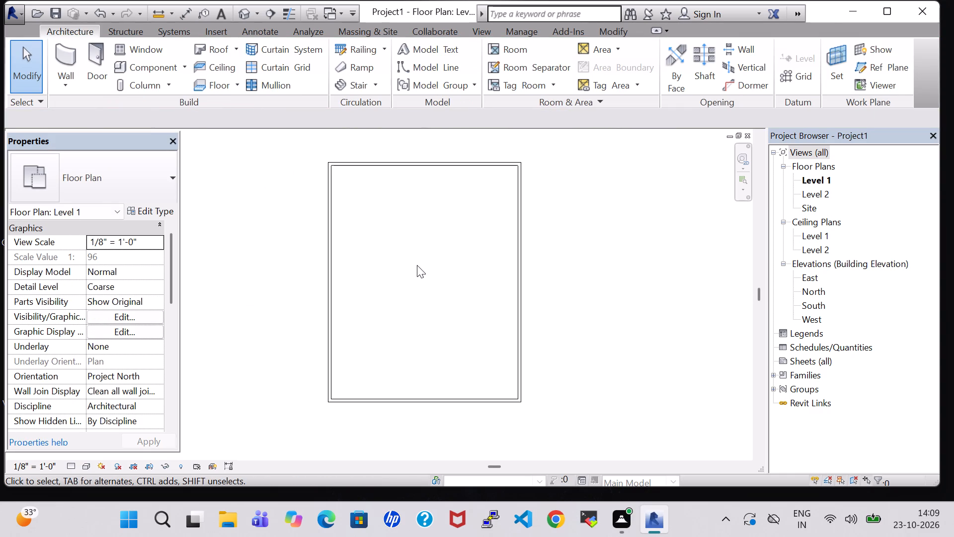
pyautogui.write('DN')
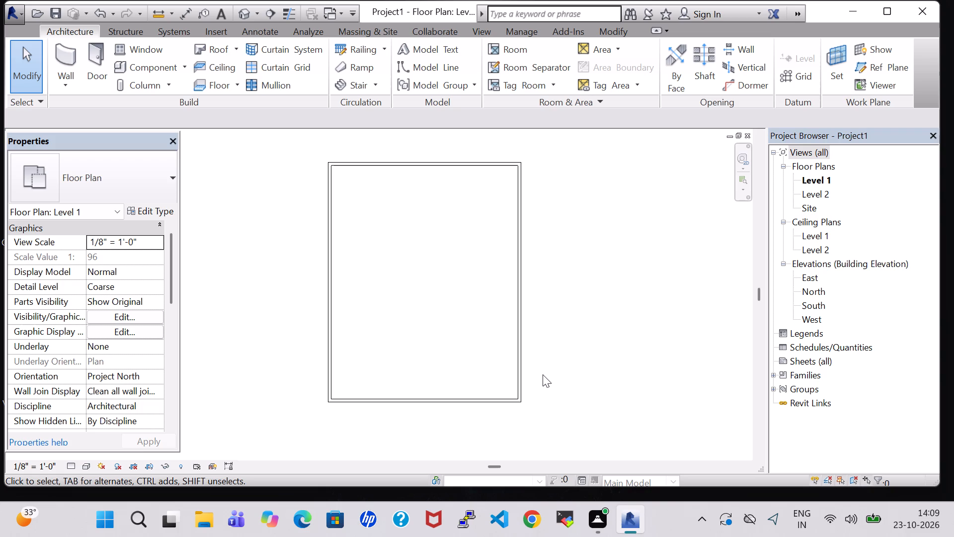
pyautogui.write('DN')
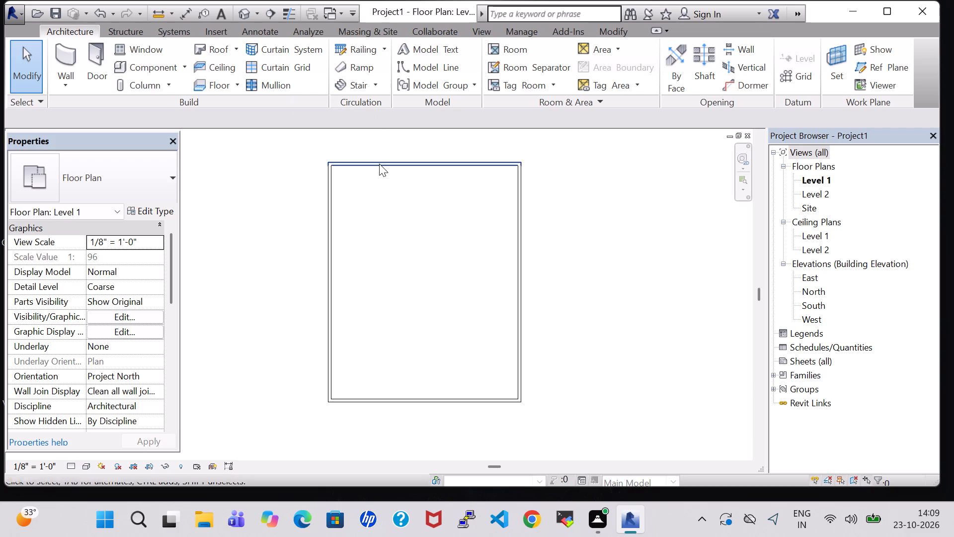
# Set the distance between the outline's top and bottom walls to 40 feet by repositioning the top wall.
pyautogui.click(379, 164)
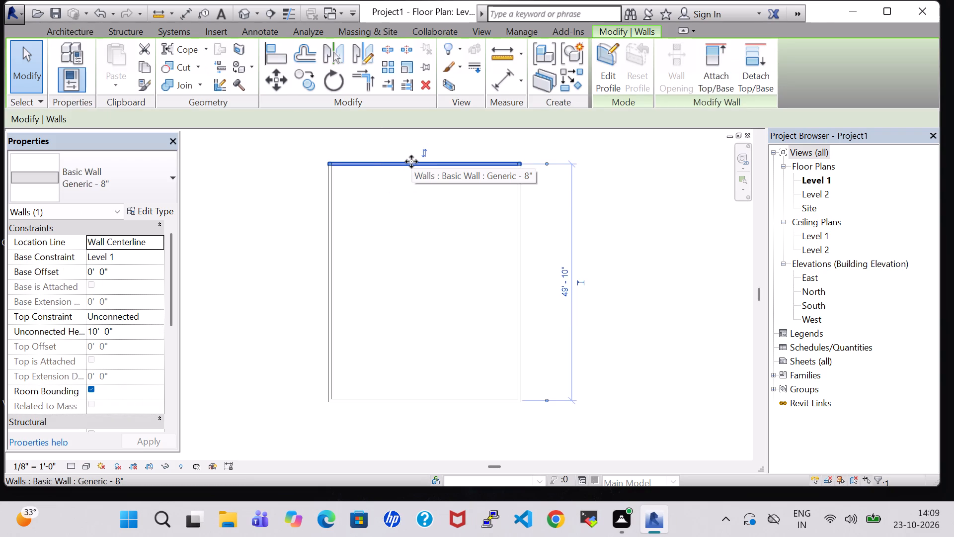
pyautogui.click(517, 246)
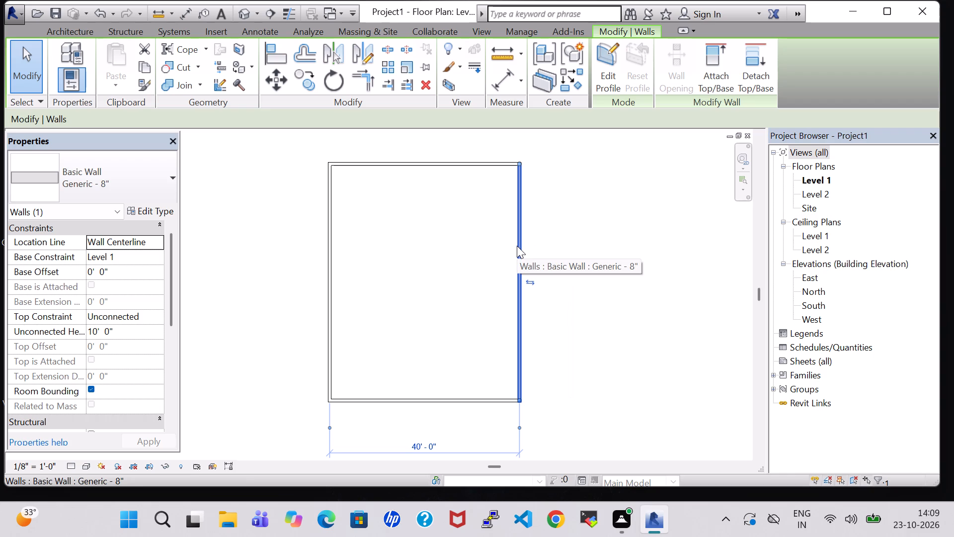
pyautogui.click(455, 168)
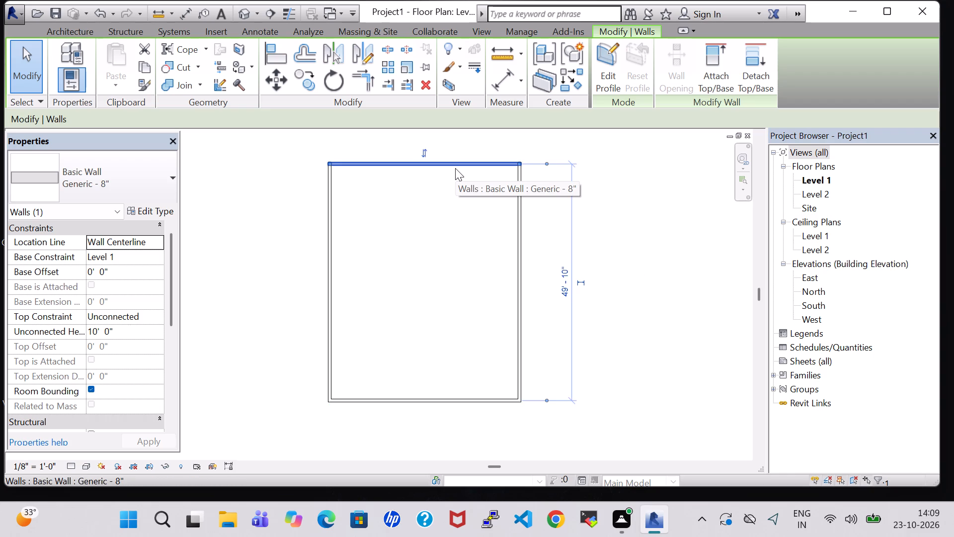
pyautogui.click(565, 286)
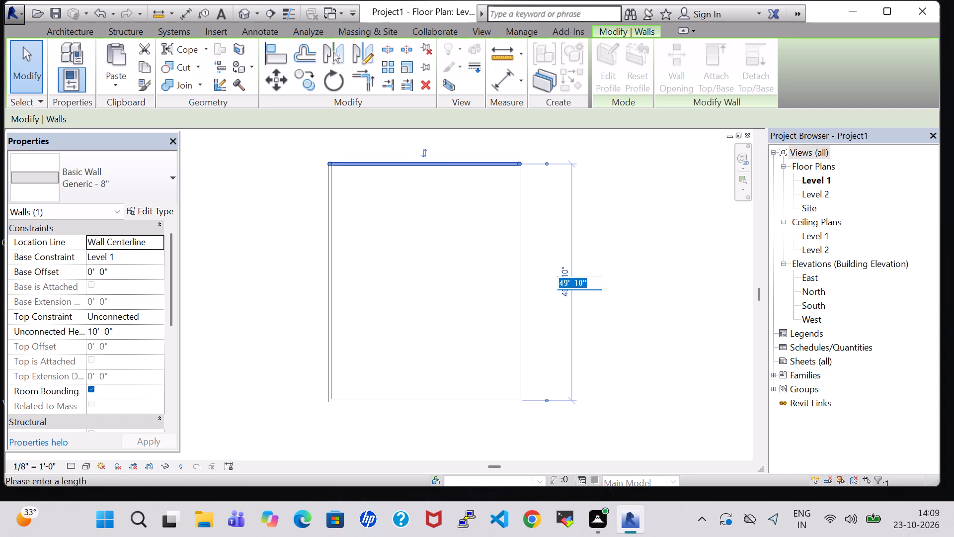
pyautogui.press('BackSpace')
pyautogui.write('40')
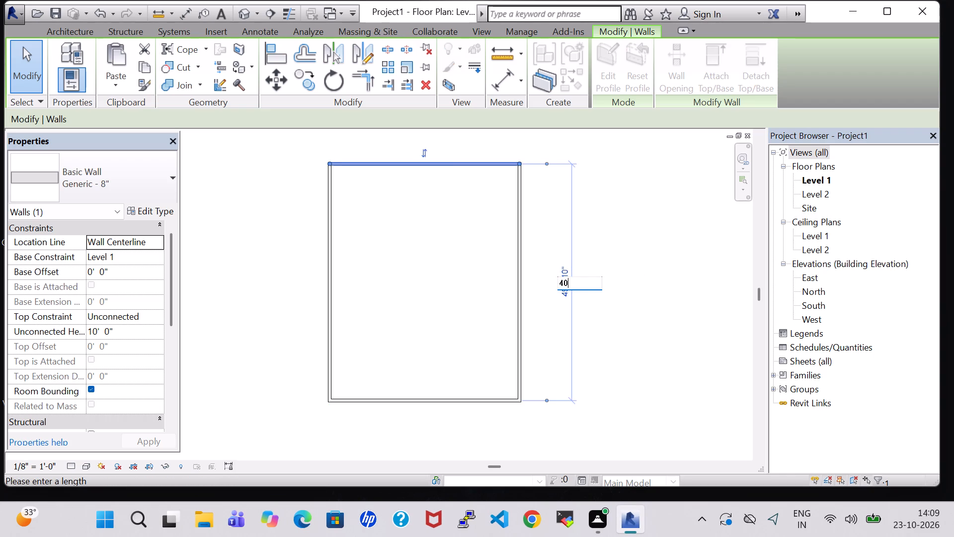
pyautogui.press('Return')
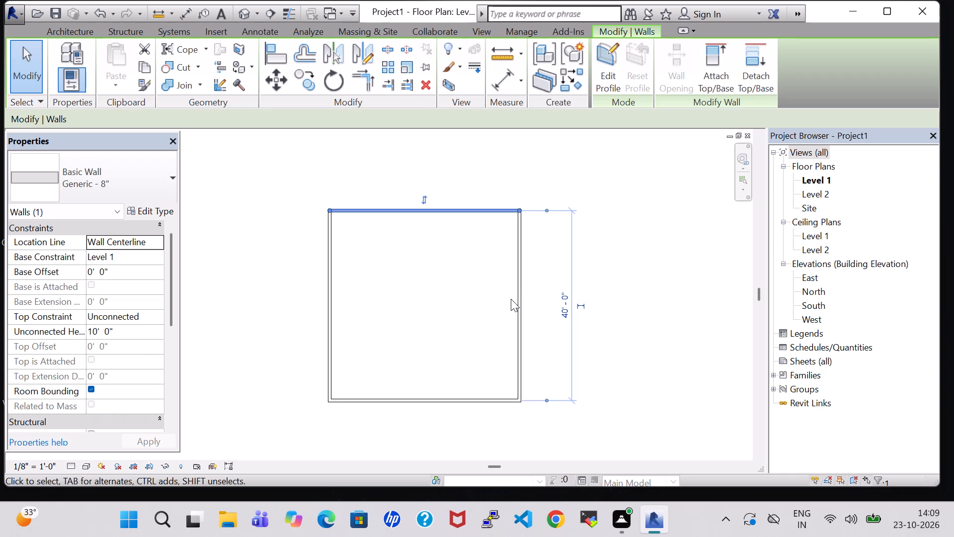
# Set the distance between the outline's left and right walls to 49 feet by repositioning the right wall.
pyautogui.click(520, 308)
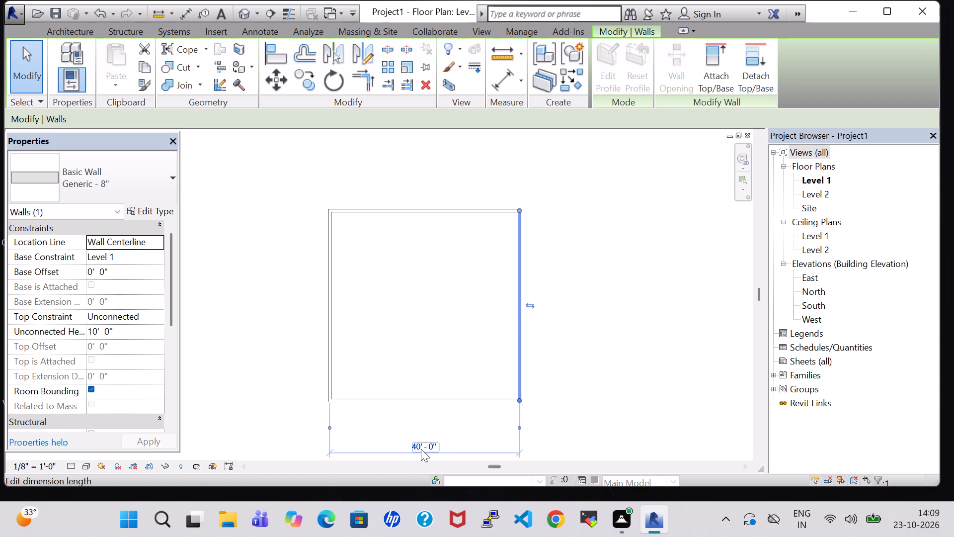
pyautogui.click(420, 448)
pyautogui.write('49')
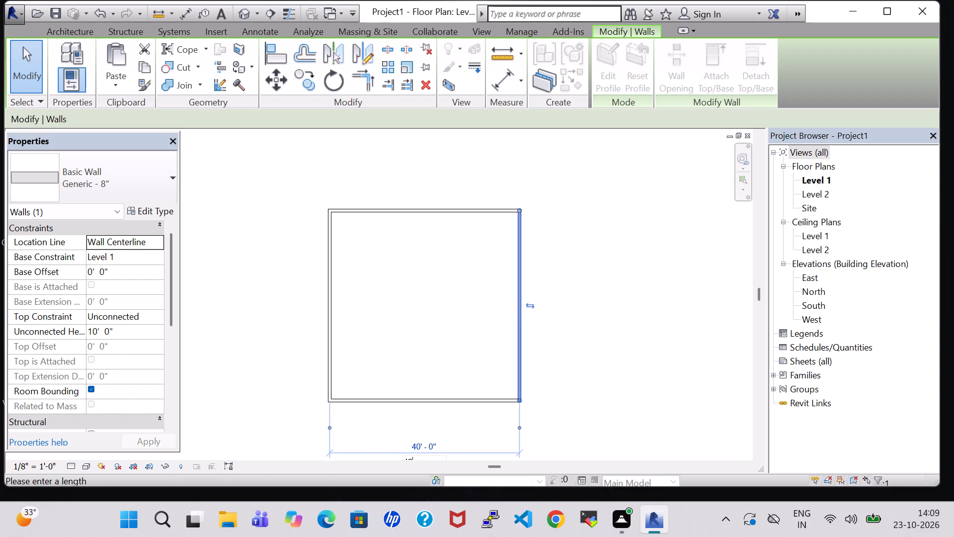
pyautogui.press('Return')
pyautogui.click(626, 322)
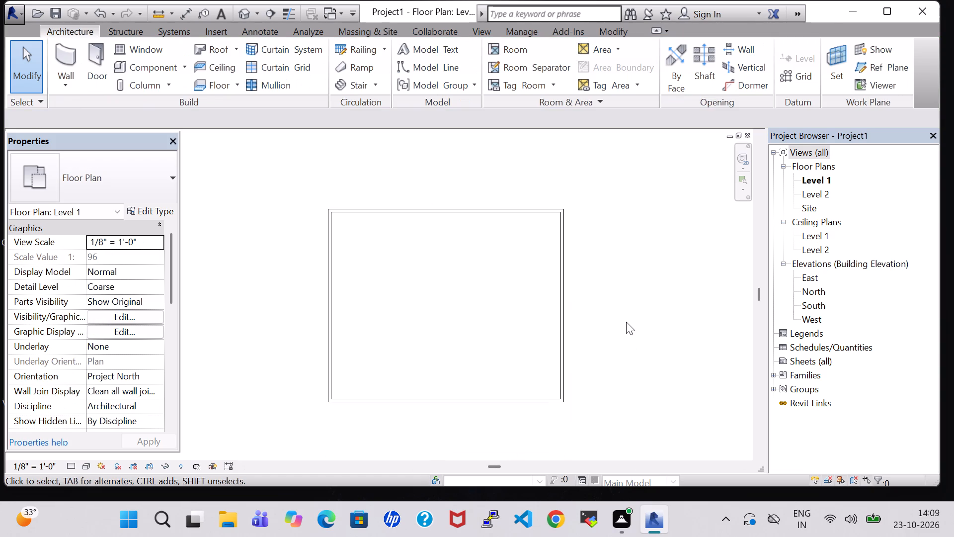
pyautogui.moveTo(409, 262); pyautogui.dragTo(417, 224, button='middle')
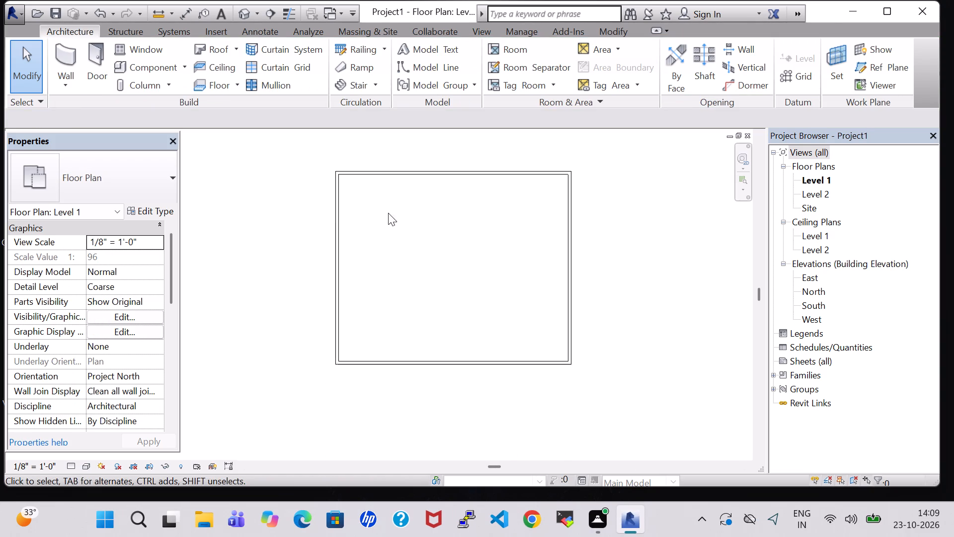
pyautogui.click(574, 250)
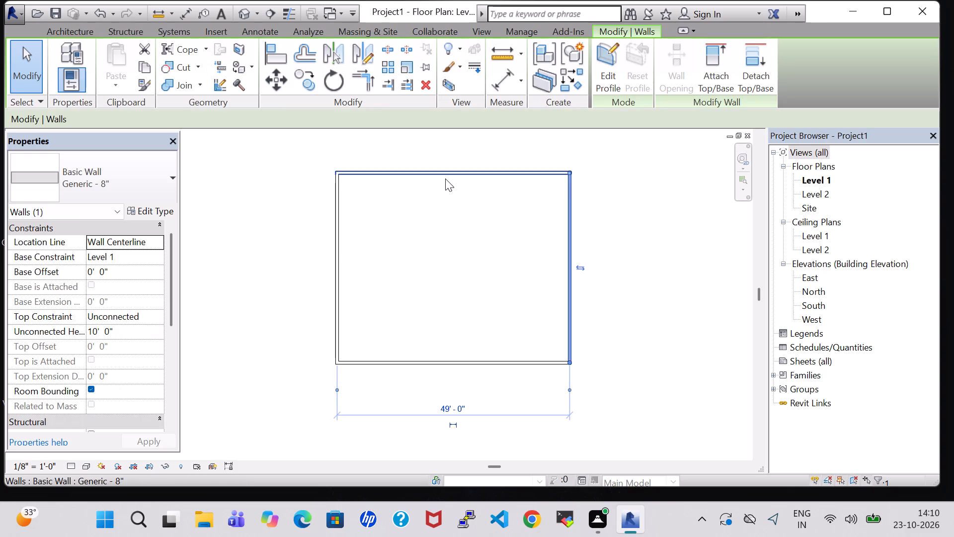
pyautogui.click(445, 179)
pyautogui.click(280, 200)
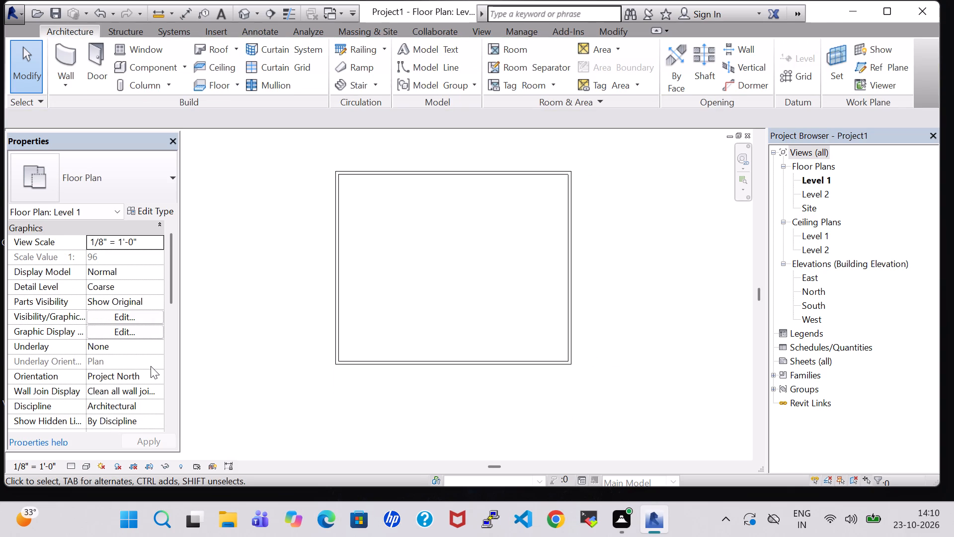
# Draw two Generic - 8" walls boxing off the outline's lower-left corner, about 4' 1" wide and 5' 6" high.
pyautogui.click(63, 53)
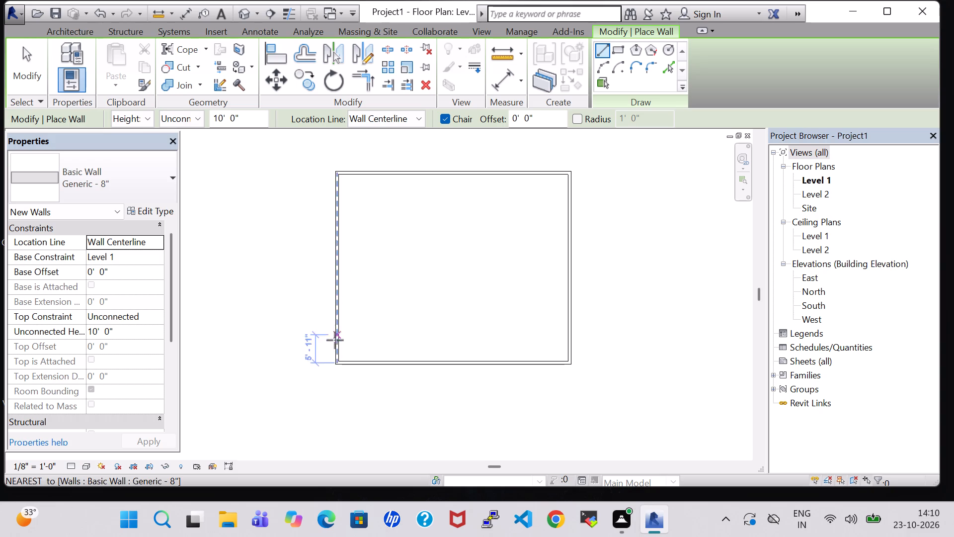
pyautogui.scroll(3, 335, 342)
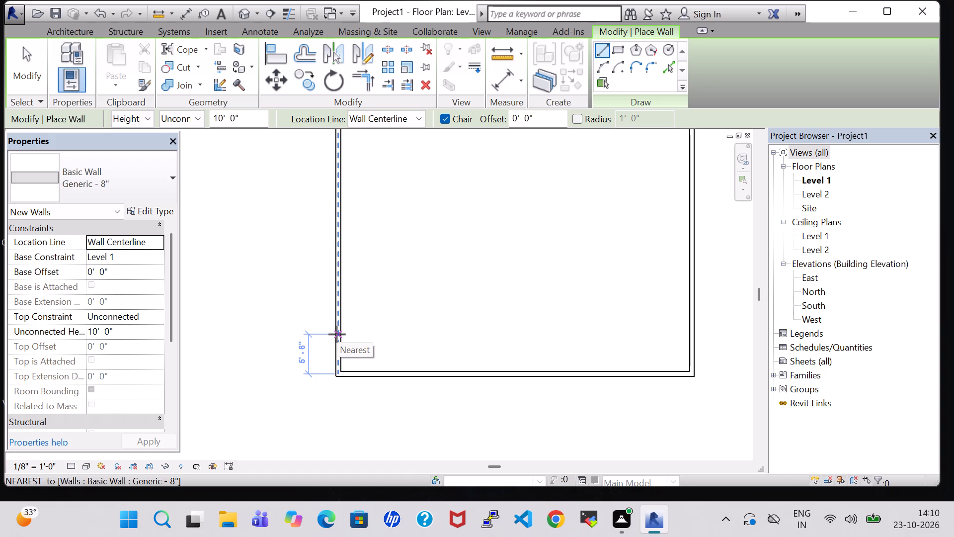
pyautogui.click(338, 334)
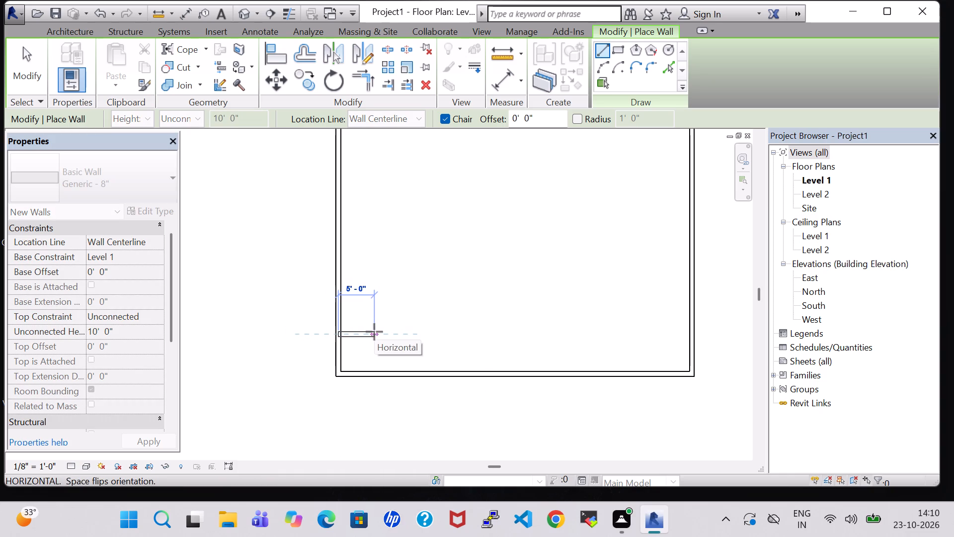
pyautogui.click(368, 332)
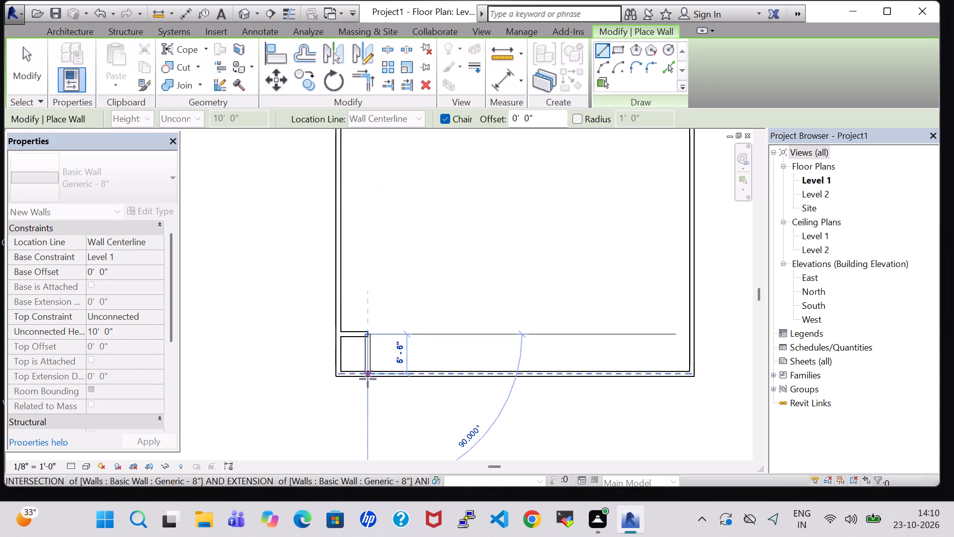
pyautogui.click(368, 379)
pyautogui.press('Escape')
pyautogui.press('Escape')
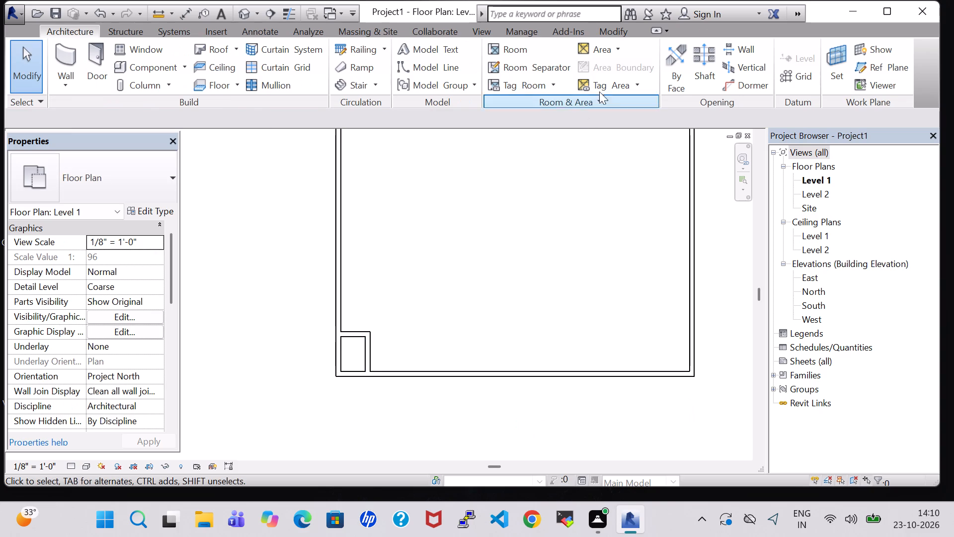
# Split the left and bottom exterior walls where the lower-left corner box meets them, keeping the inner segments.
pyautogui.click(601, 33)
pyautogui.scroll(1, 375, 130)
pyautogui.click(387, 46)
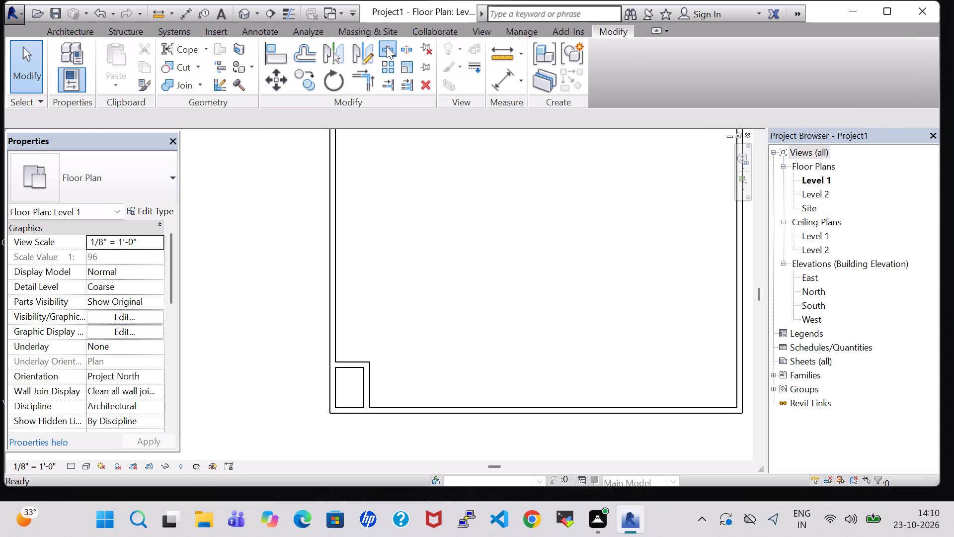
pyautogui.scroll(6, 330, 387)
pyautogui.click(334, 340)
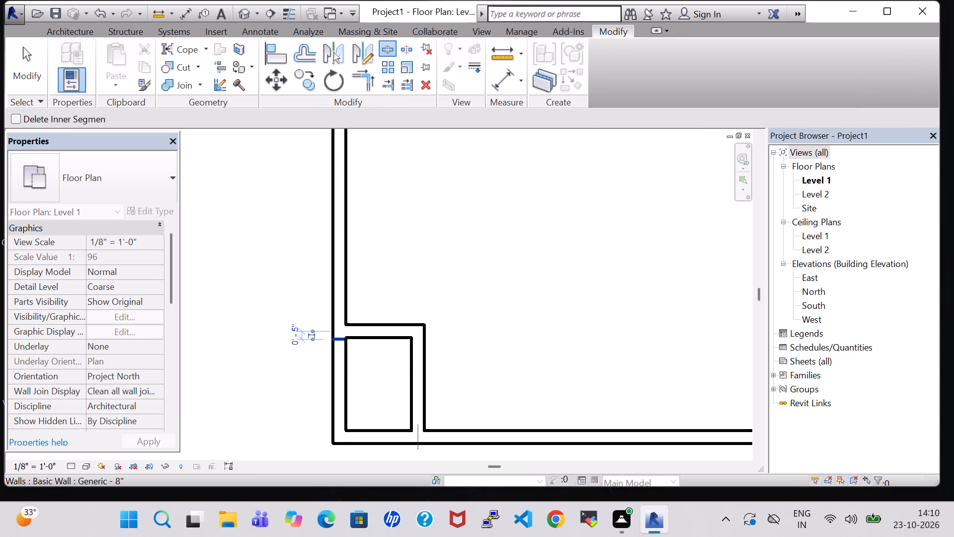
pyautogui.scroll(4, 405, 442)
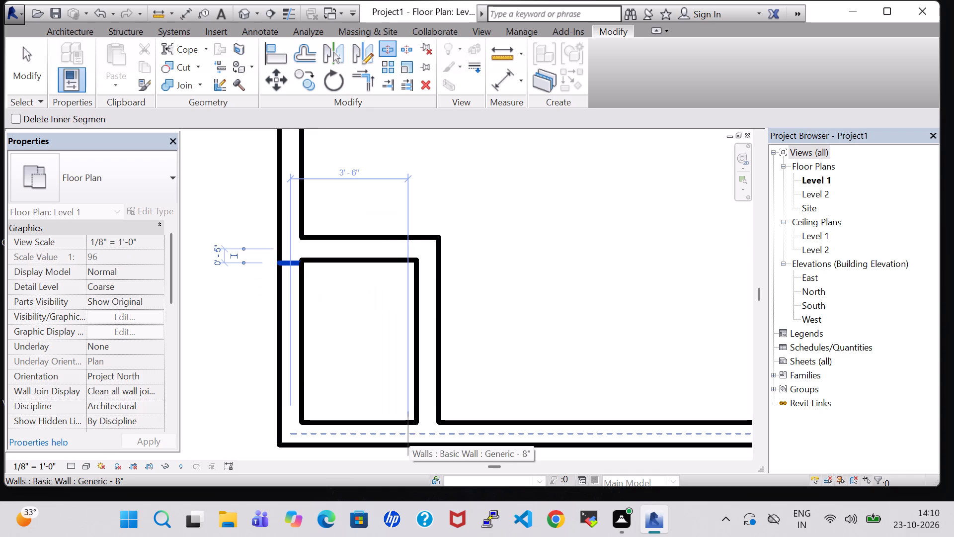
pyautogui.click(416, 437)
pyautogui.press('Escape')
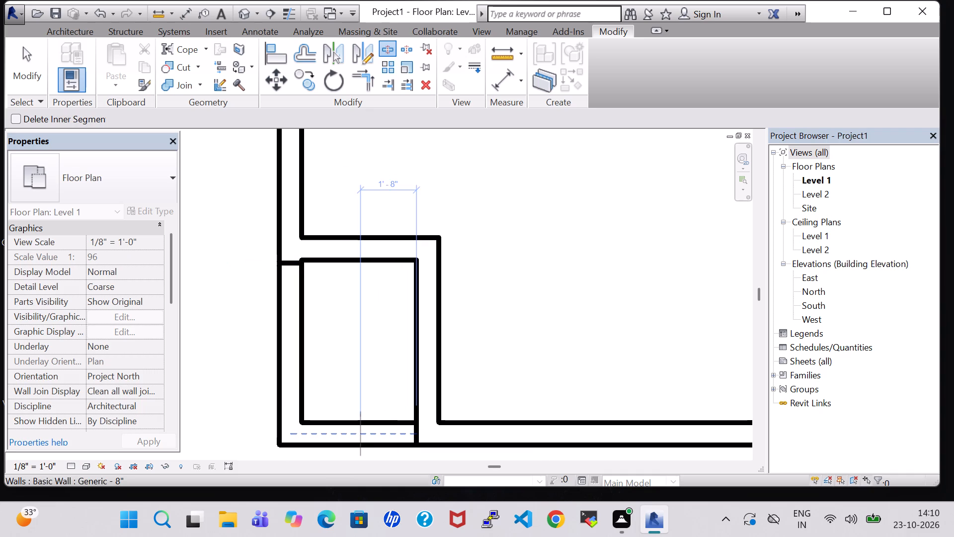
pyautogui.press('Escape')
# Delete the bottom and left wall segments outside the corner box, leaving a notch in the outline.
pyautogui.click(361, 435)
pyautogui.press('Delete')
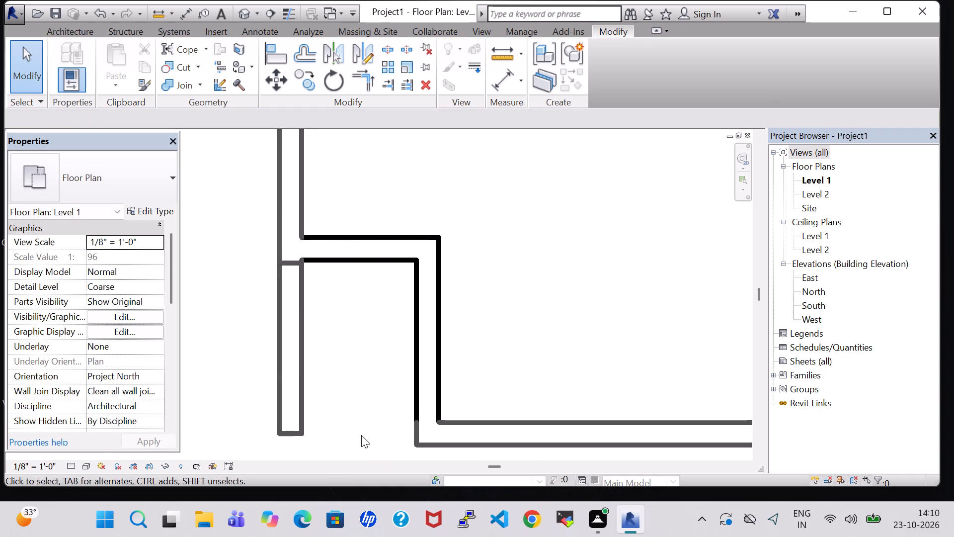
pyautogui.click(277, 396)
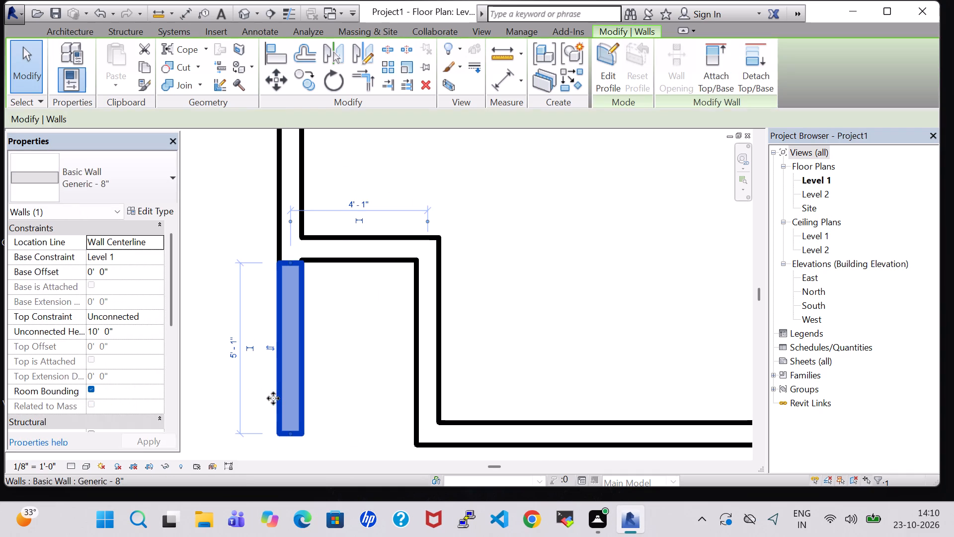
pyautogui.press('Delete')
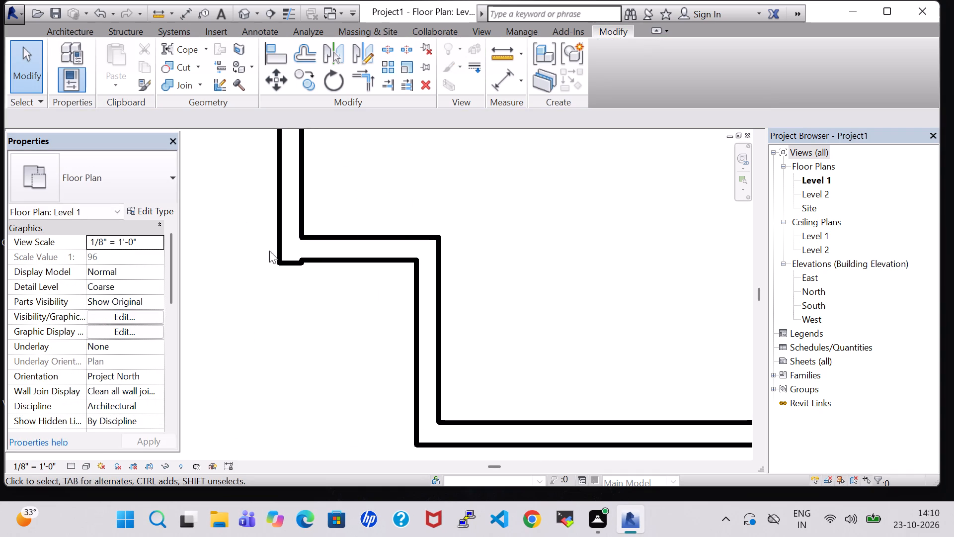
# Nudge the left exterior wall's lower end up flush with the notch's horizontal wall.
pyautogui.click(282, 263)
pyautogui.press('Up')
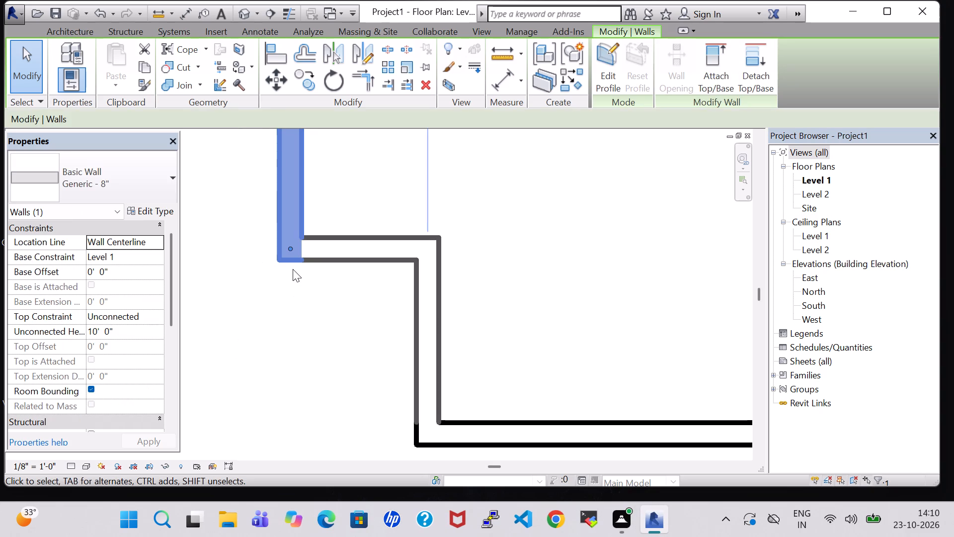
pyautogui.click(273, 306)
# Draw a vertical Generic - 8" interior wall from the top wall to the bottom wall, about 16' 11" from the left wall.
pyautogui.scroll(-11, 273, 306)
pyautogui.scroll(-1, 364, 278)
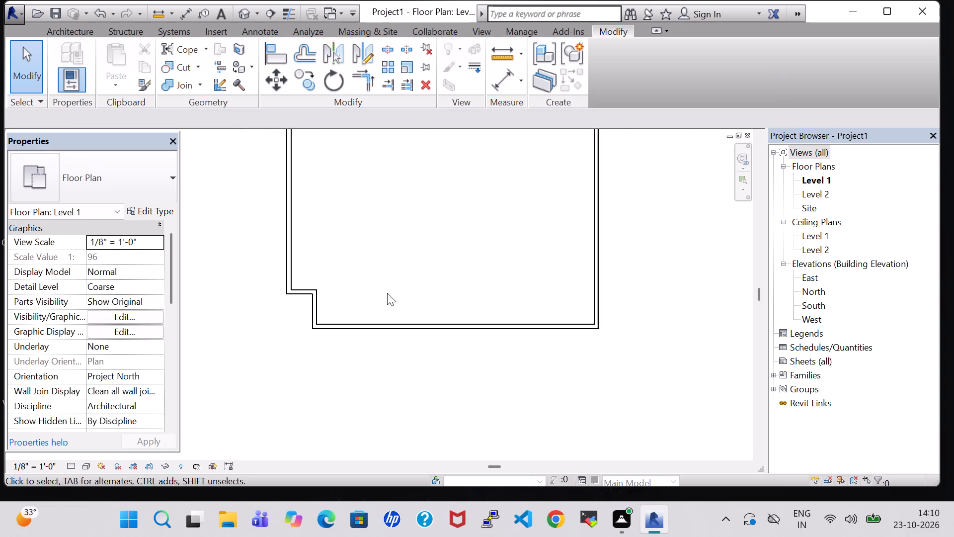
pyautogui.scroll(-1, 387, 293)
pyautogui.scroll(-1, 397, 212)
pyautogui.moveTo(397, 212); pyautogui.dragTo(379, 280, button='middle')
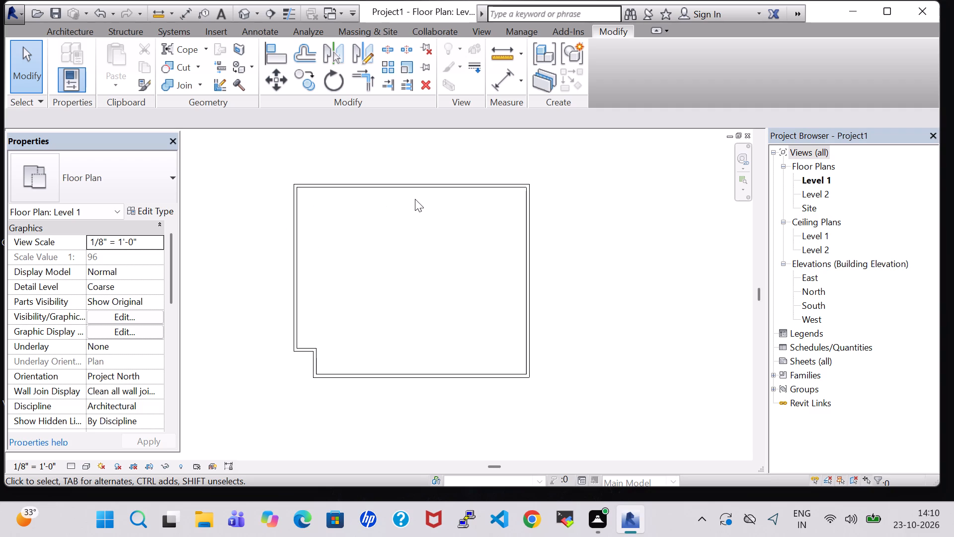
pyautogui.moveTo(406, 208); pyautogui.dragTo(382, 208, button='middle')
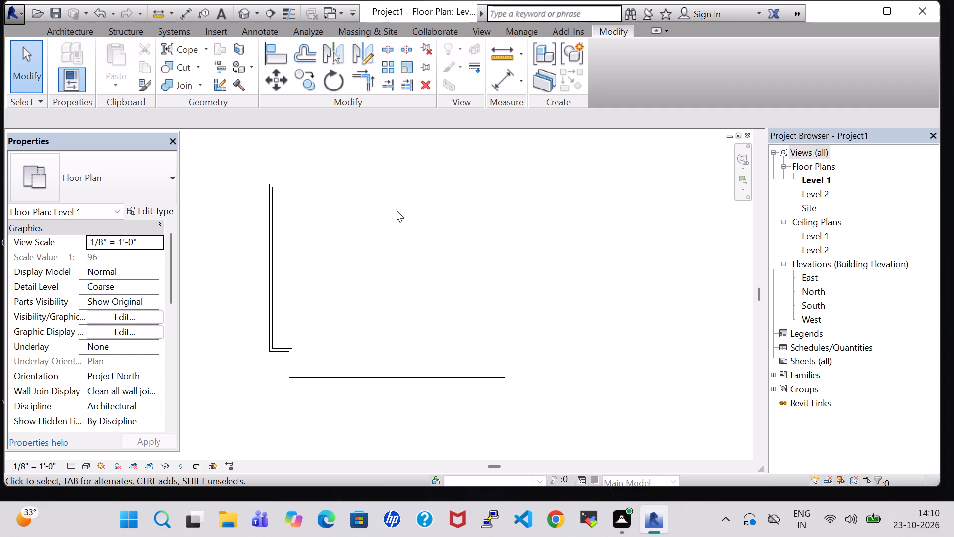
pyautogui.click(77, 34)
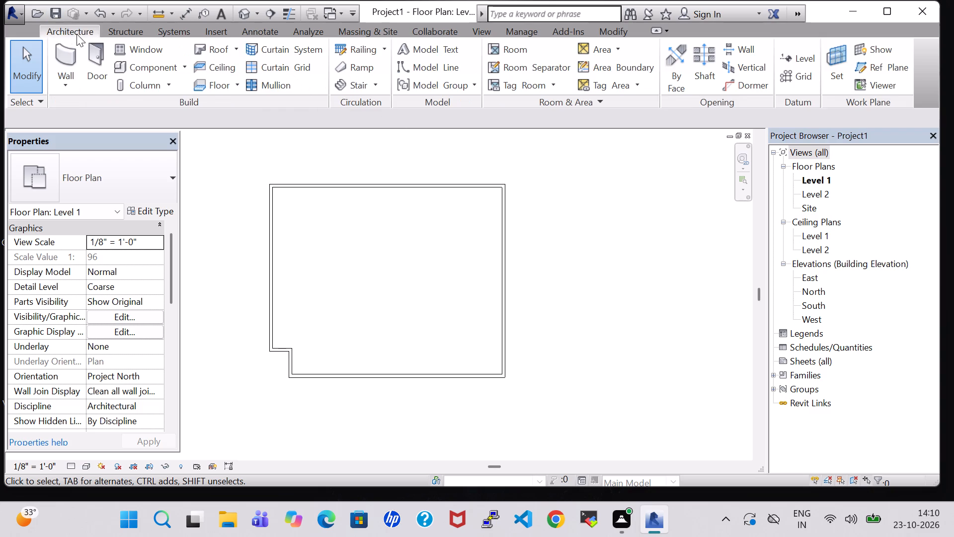
pyautogui.click(72, 50)
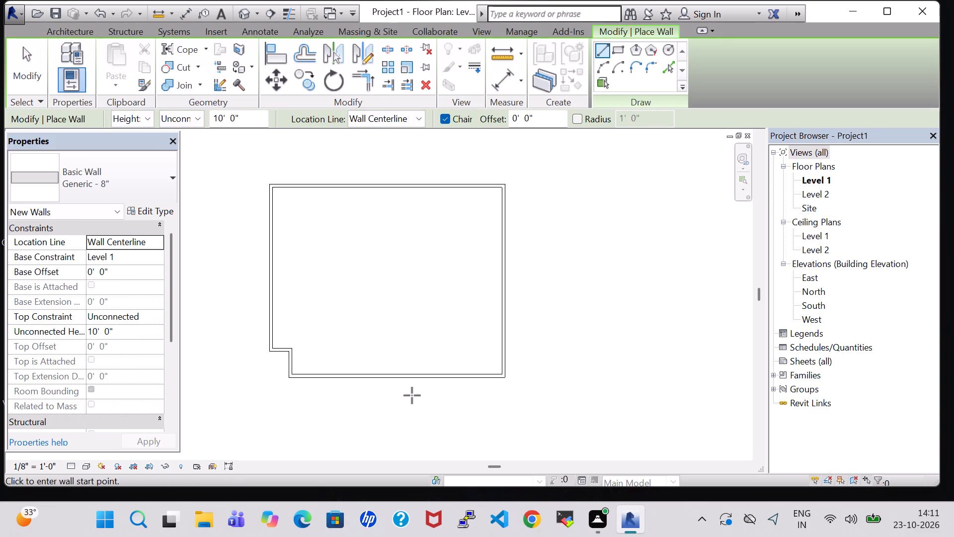
pyautogui.click(351, 188)
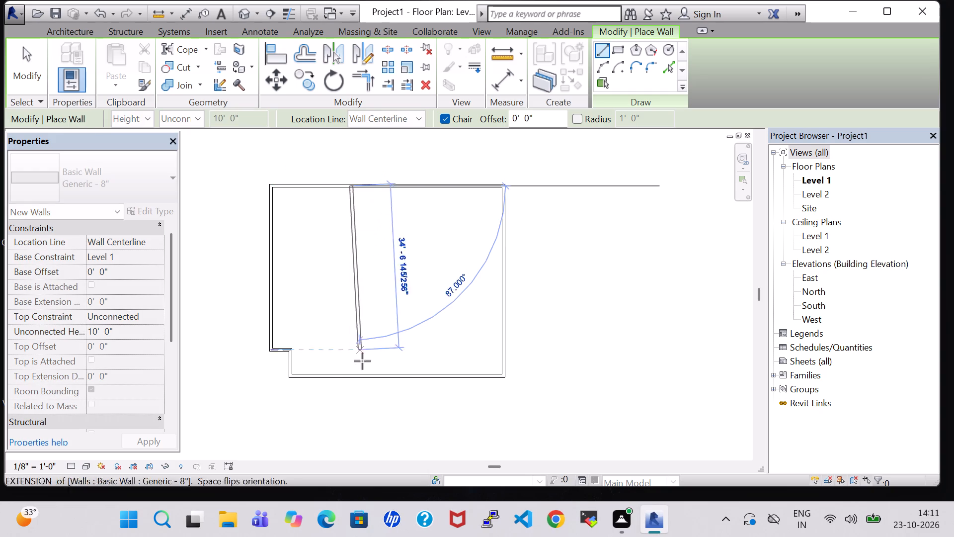
pyautogui.click(347, 376)
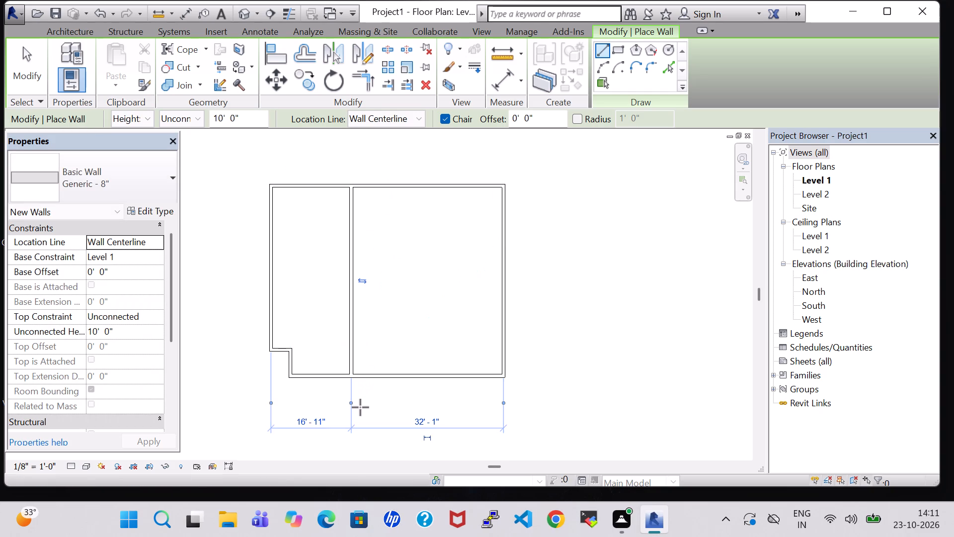
pyautogui.press('Escape')
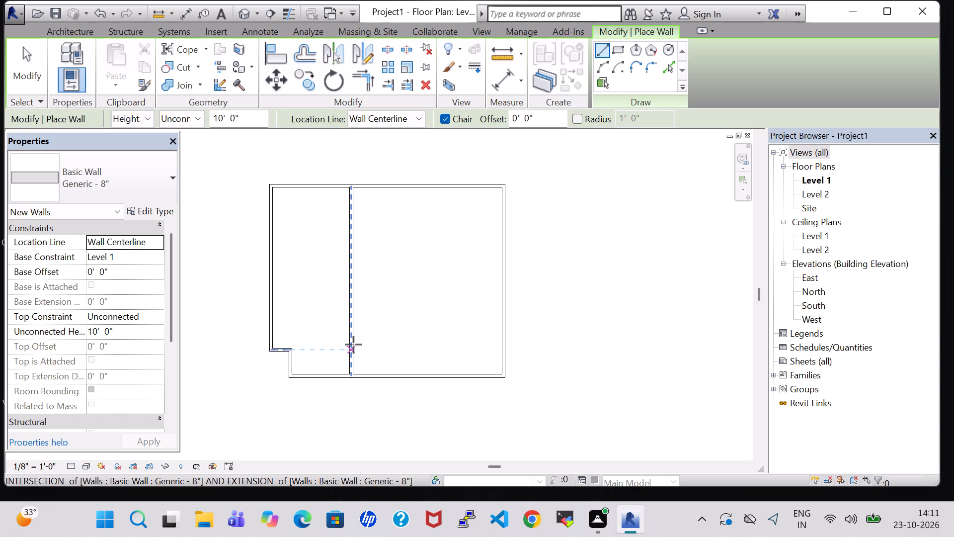
# Draw stepped interior walls from the long vertical wall: about 20' 1" right, 12' 8" up, and 12' 0" to the right exterior wall.
pyautogui.click(352, 346)
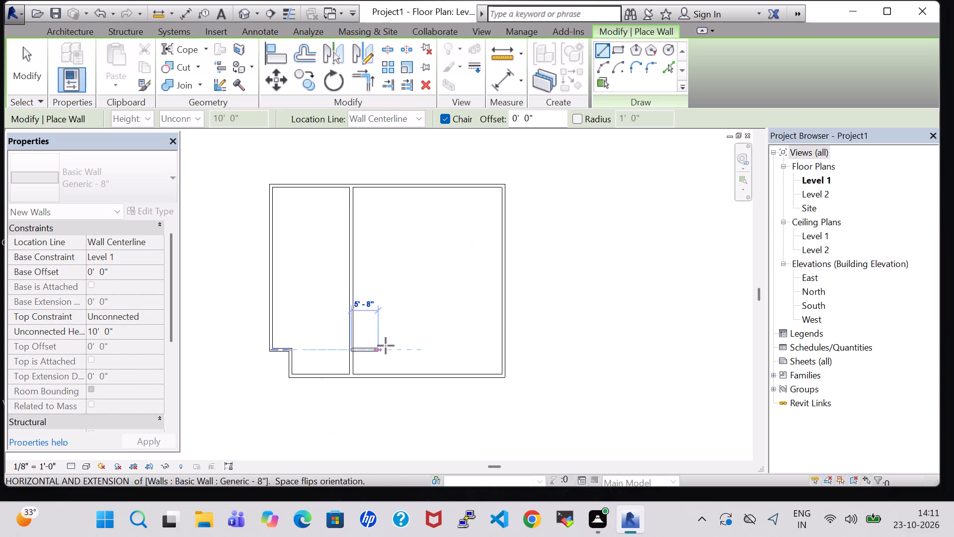
pyautogui.click(447, 346)
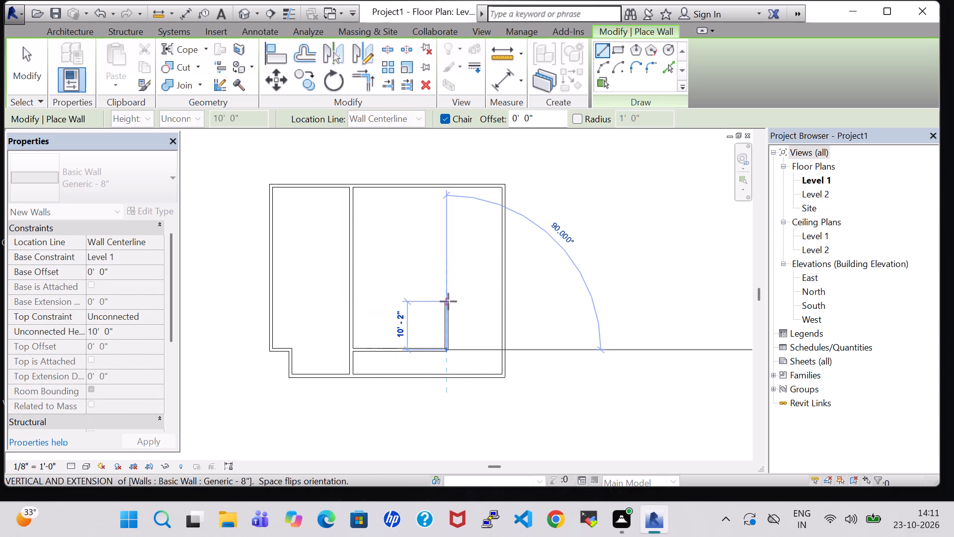
pyautogui.click(445, 289)
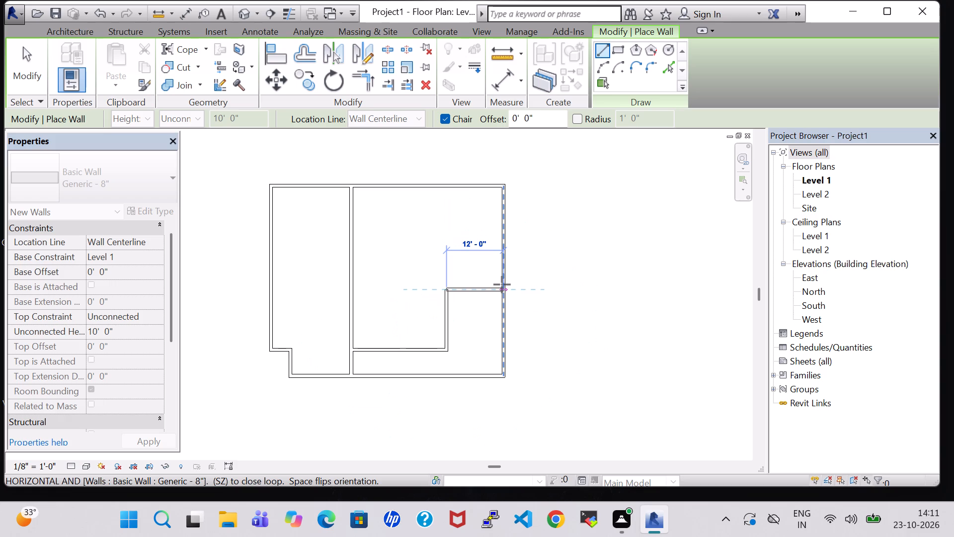
pyautogui.click(502, 284)
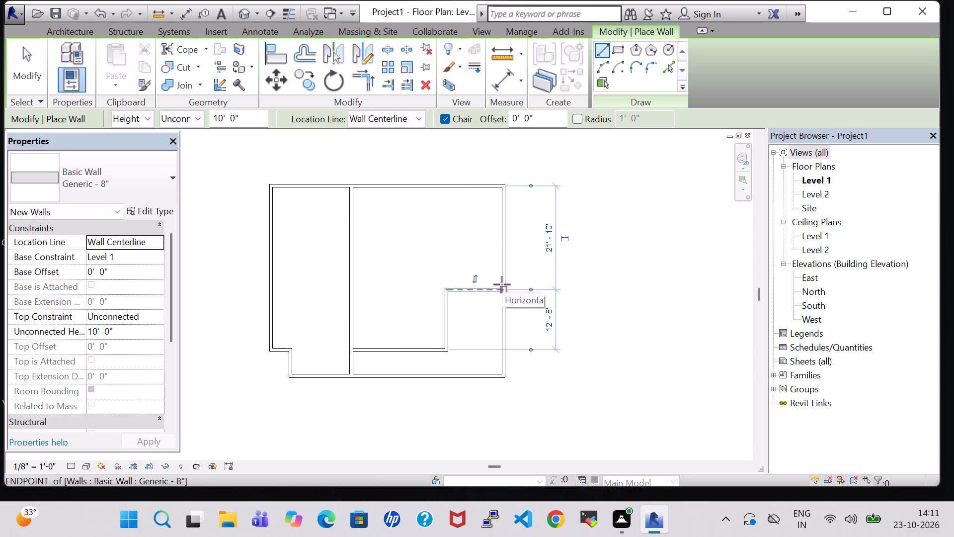
pyautogui.press('Escape')
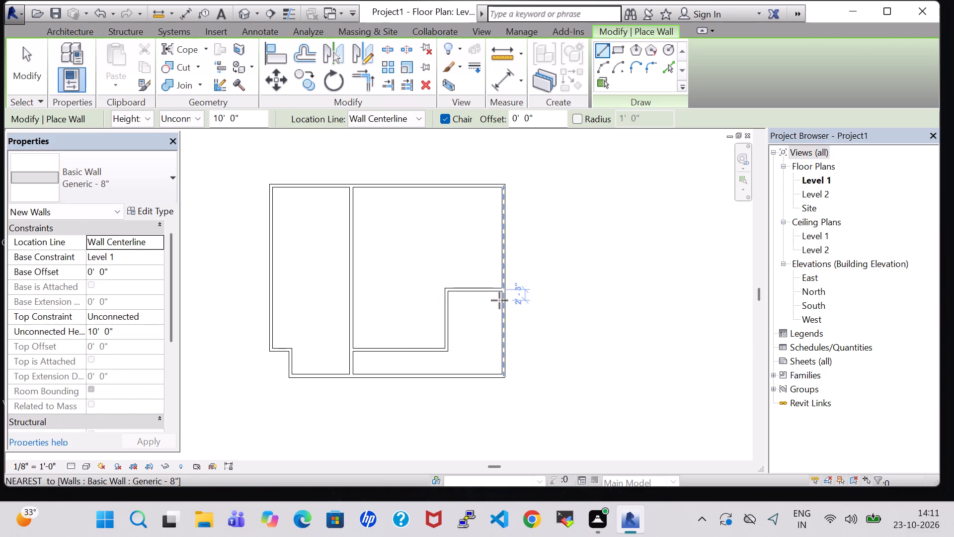
pyautogui.press('Escape')
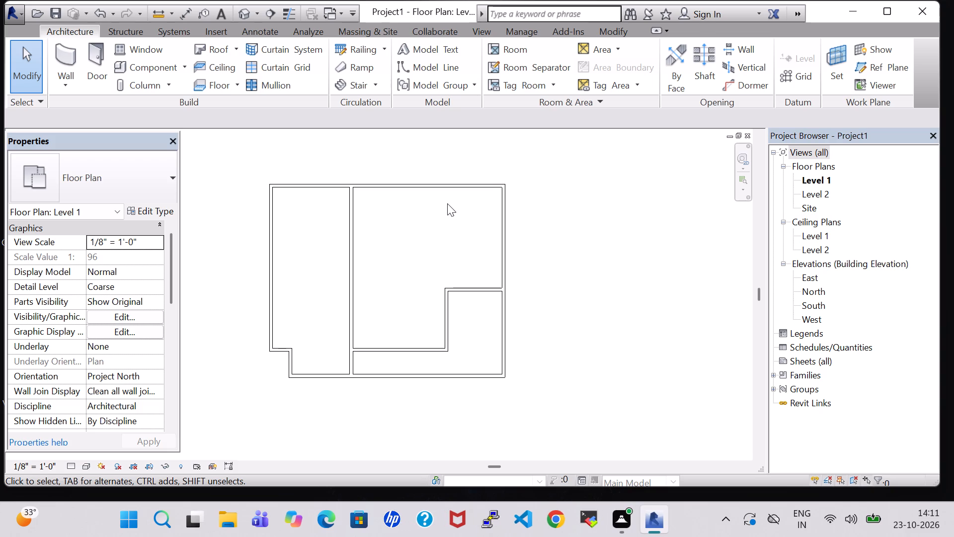
# Draw a horizontal interior wall from the left exterior wall to the long vertical wall, about 13' 9" below the top wall.
pyautogui.click(60, 48)
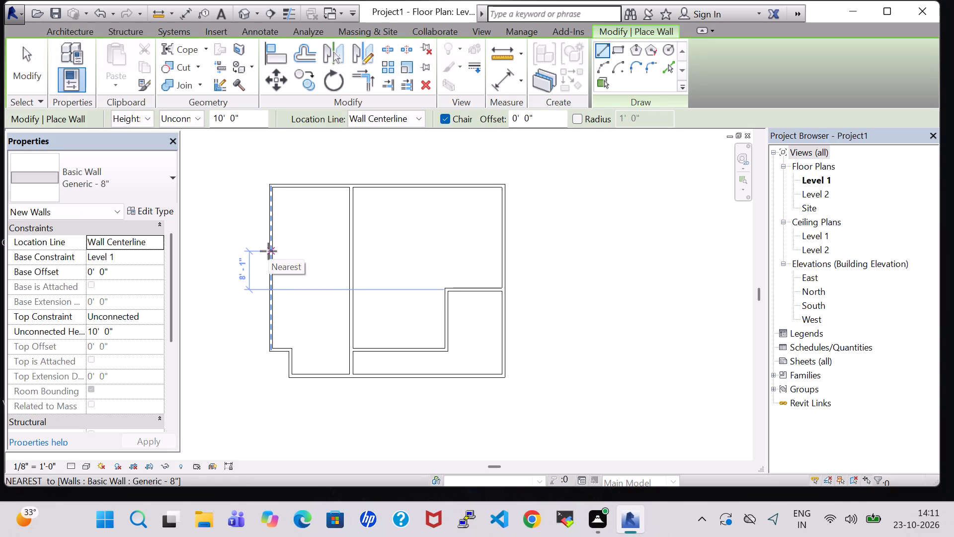
pyautogui.click(268, 251)
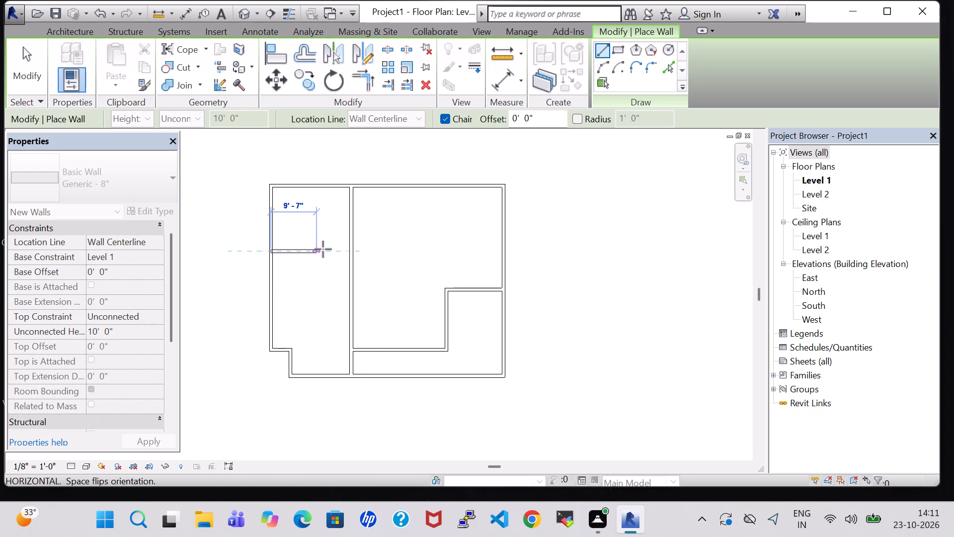
pyautogui.click(353, 248)
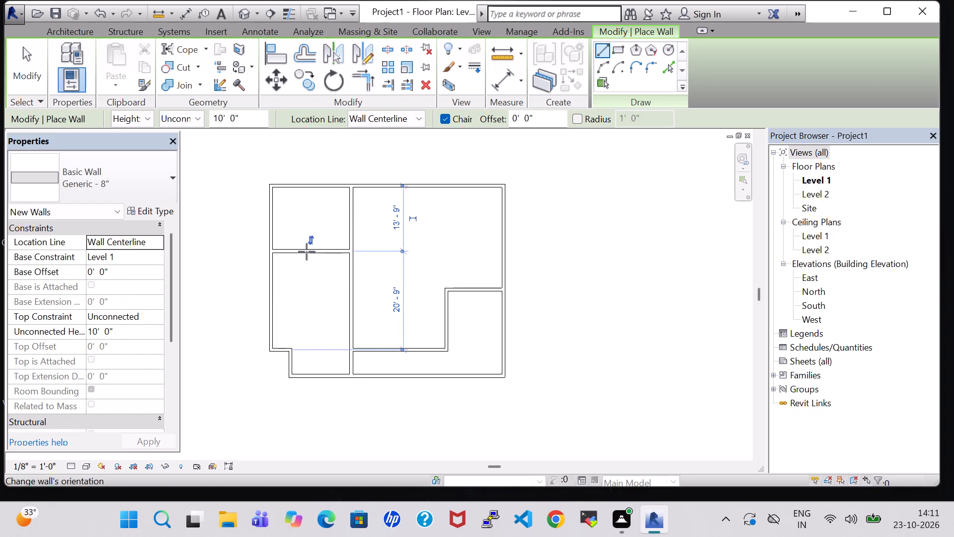
# Enclose a small room against the left exterior wall below that wall, about 7' 0" wide and 10' 3" deep.
pyautogui.click(304, 252)
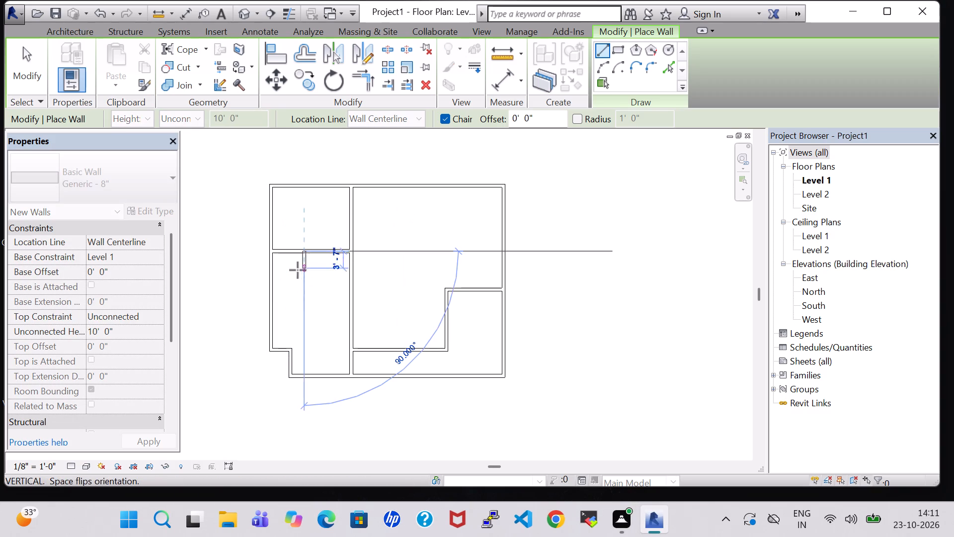
pyautogui.click(307, 300)
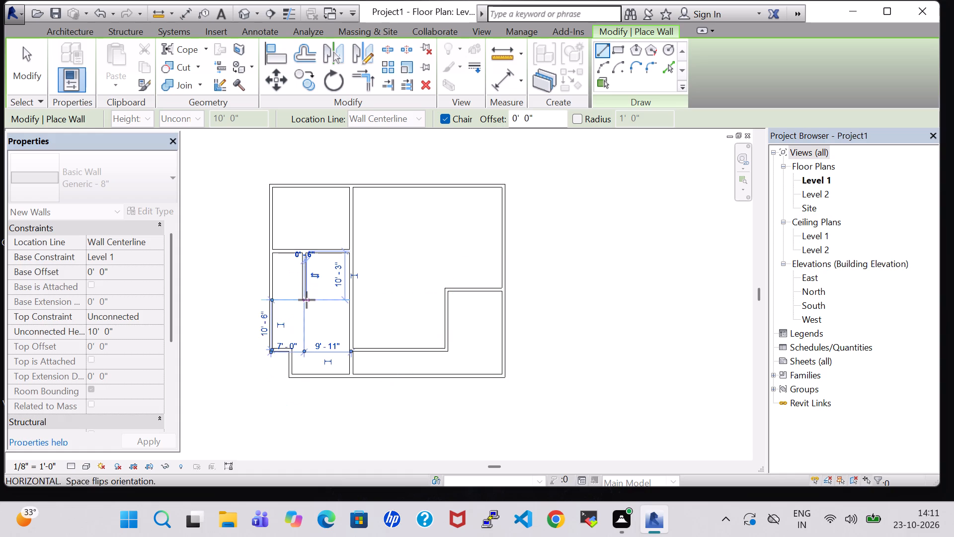
pyautogui.click(276, 304)
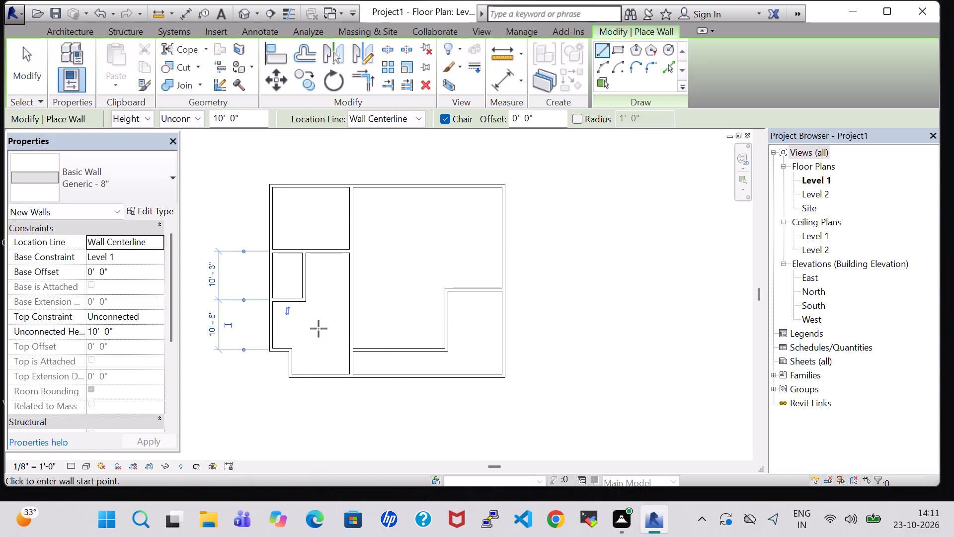
pyautogui.press('Escape')
pyautogui.press('Escape')
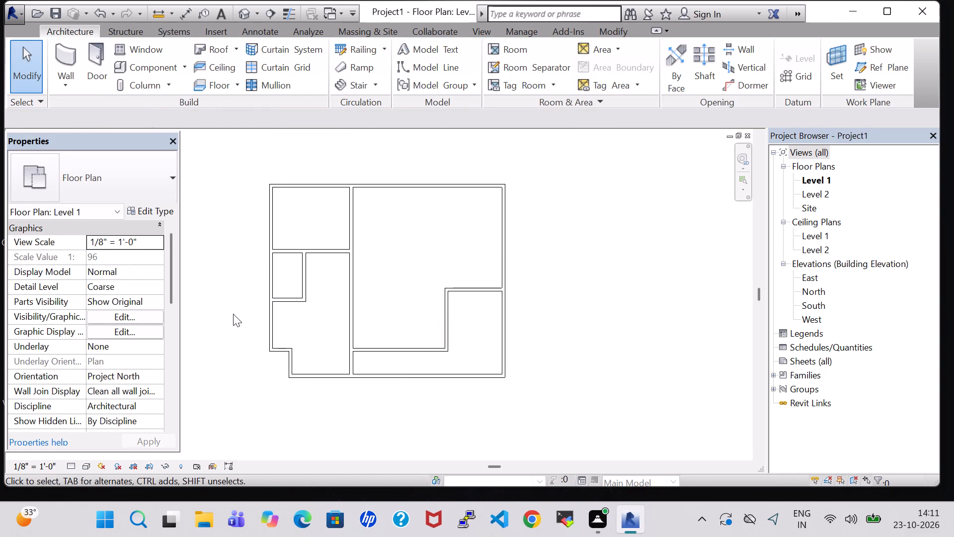
# Nudge the small left room's bottom wall down to about 8' 6" above the notch's horizontal wall.
pyautogui.click(295, 304)
pyautogui.press('Down')
pyautogui.press('Down')
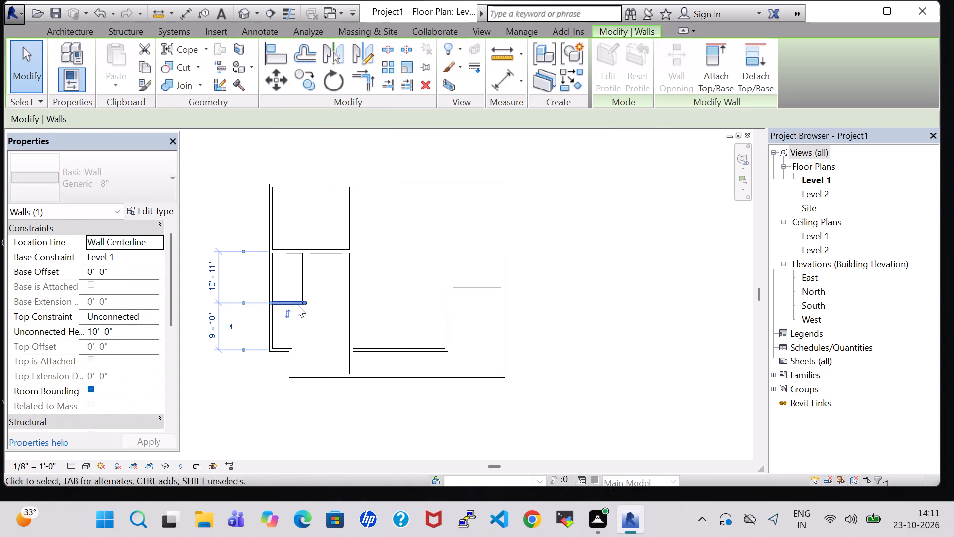
pyautogui.press('Down')
pyautogui.click(231, 171)
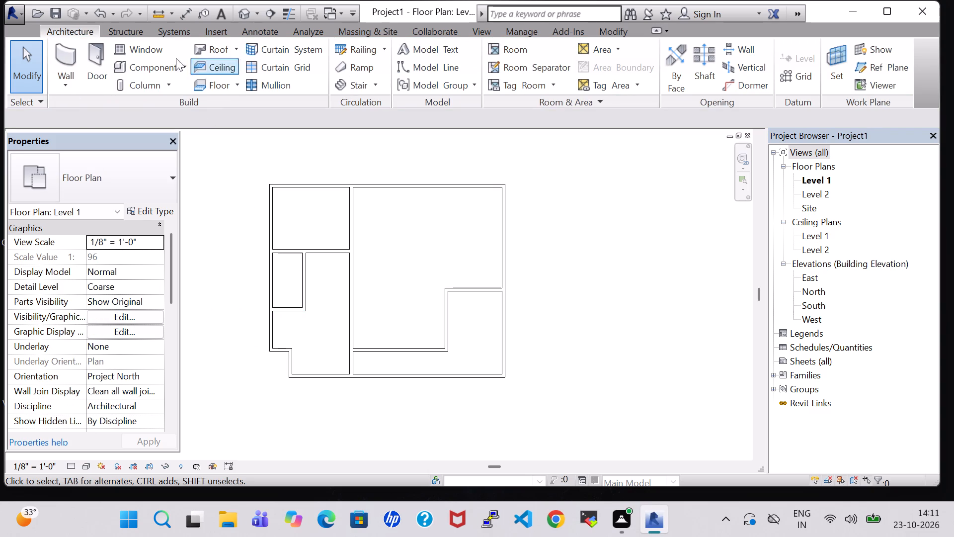
# Draw a 9' 11" horizontal wall from the small left room to the long vertical wall, aligned with the right-hand room's upper wall.
pyautogui.click(63, 56)
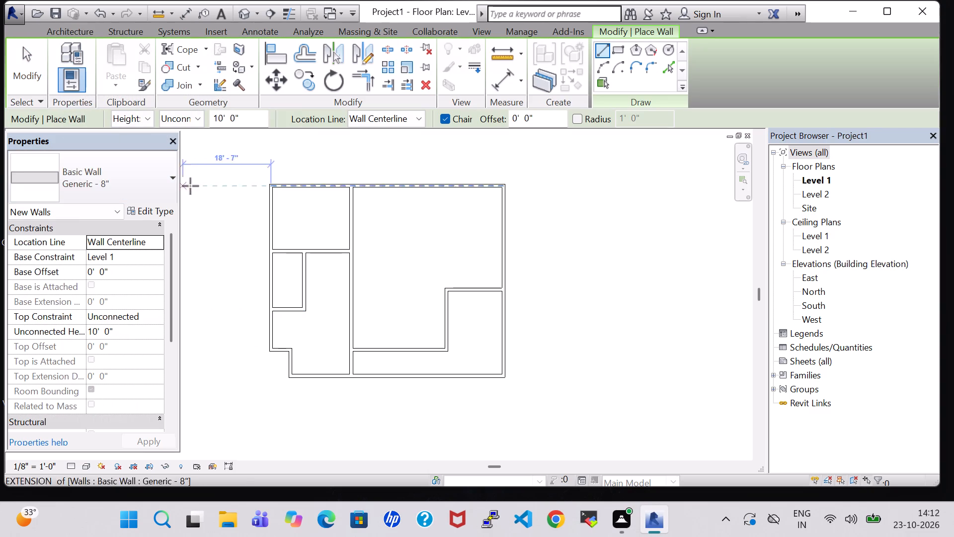
pyautogui.click(303, 287)
pyautogui.click(353, 287)
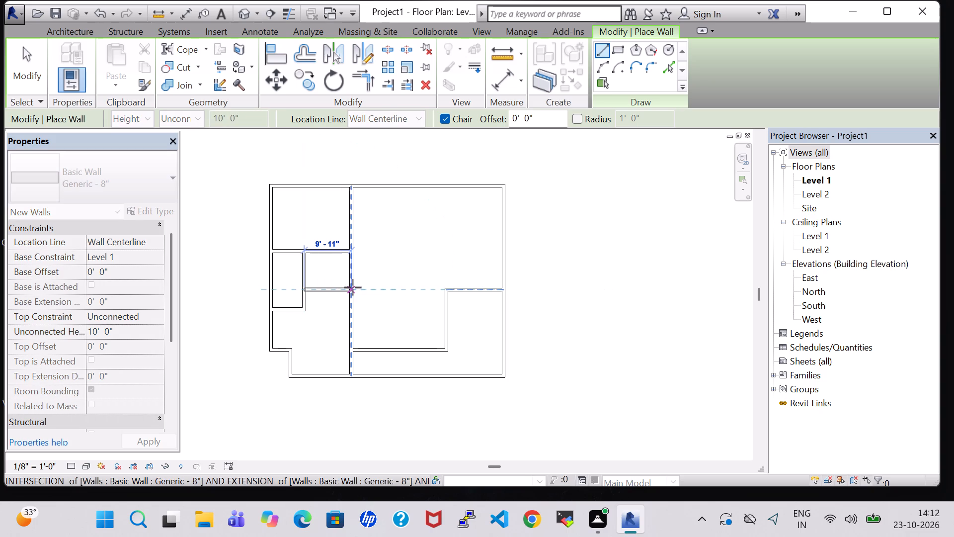
pyautogui.press('Escape')
pyautogui.press('Escape')
# Nudge the small left room's bottom wall further down to about 7' 10" above the notch's horizontal wall.
pyautogui.click(293, 310)
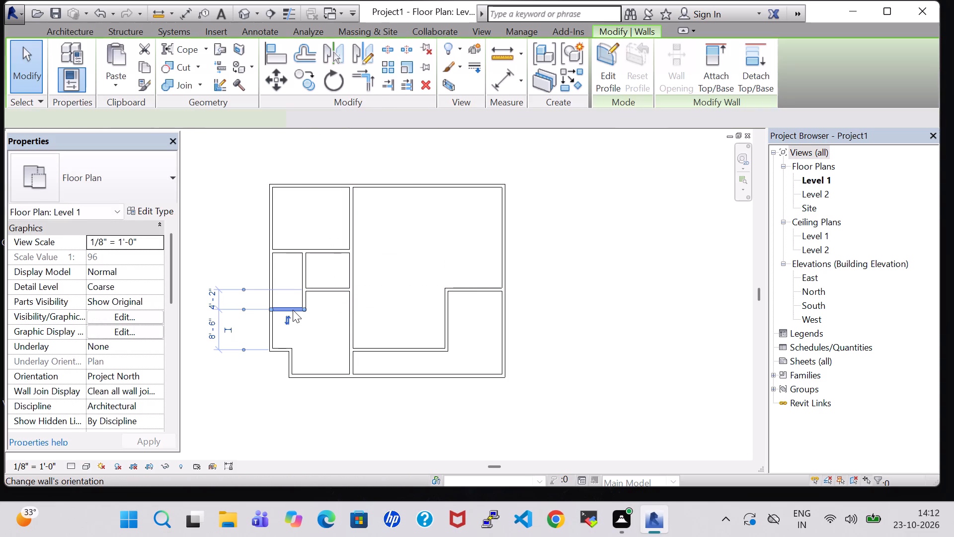
pyautogui.press('Down')
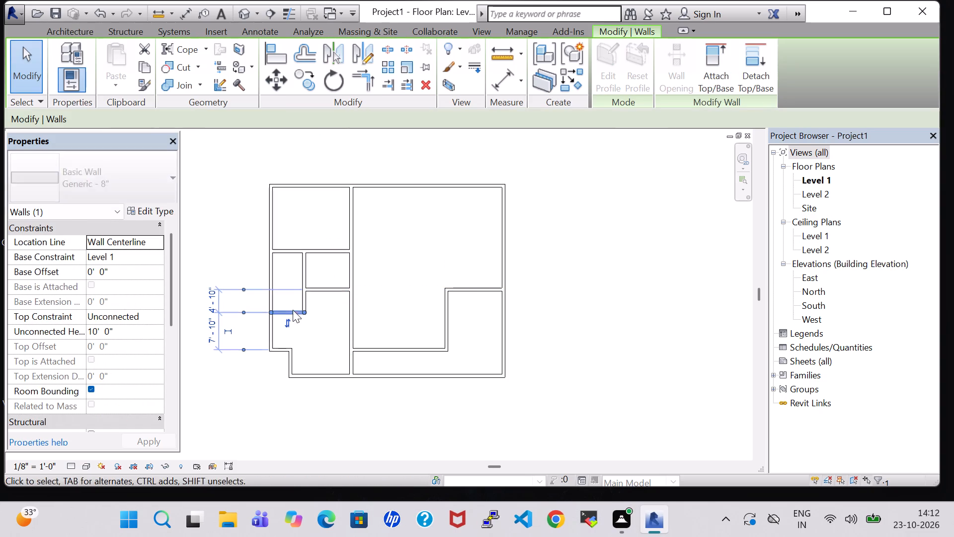
pyautogui.click(547, 250)
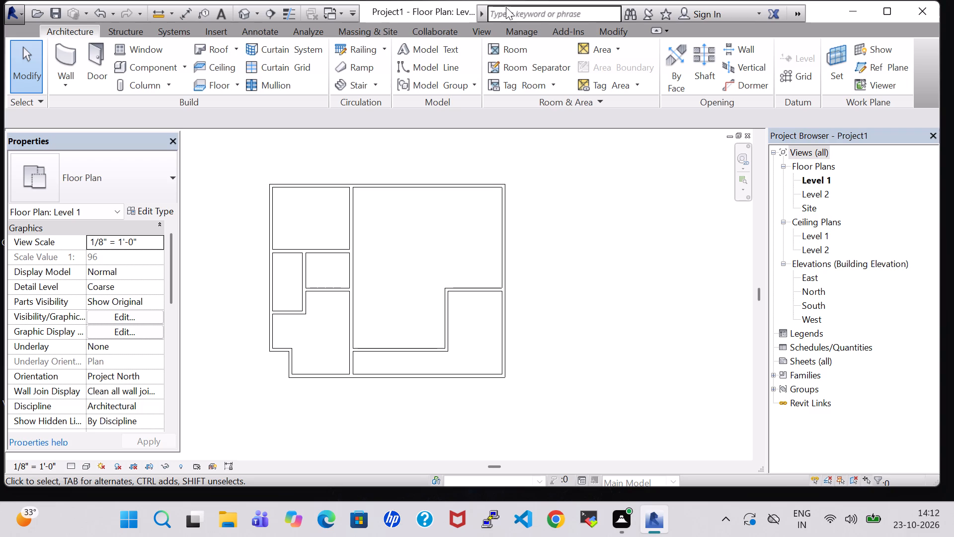
# Split the long vertical interior wall at the small middle room's top and bottom walls and delete the segment between, opening the room's right side.
pyautogui.click(614, 29)
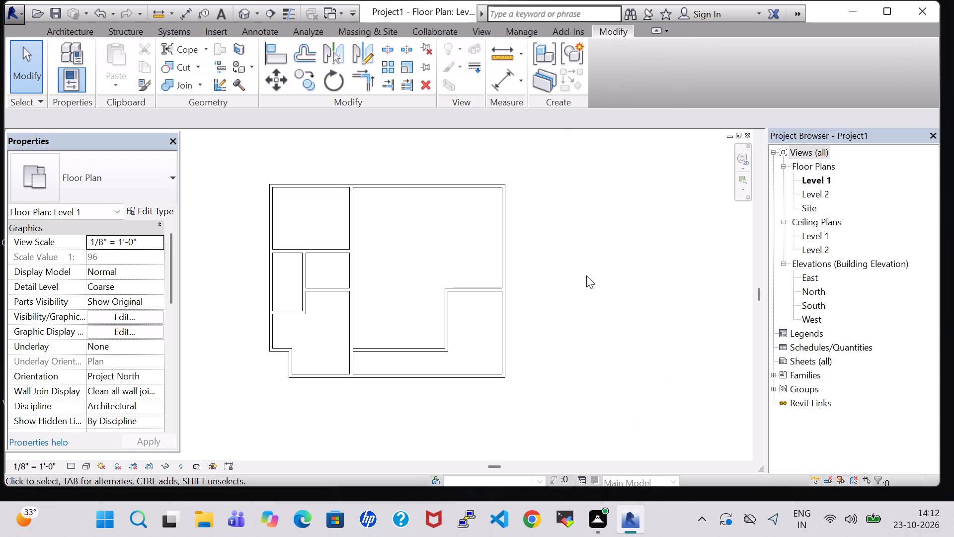
pyautogui.click(388, 56)
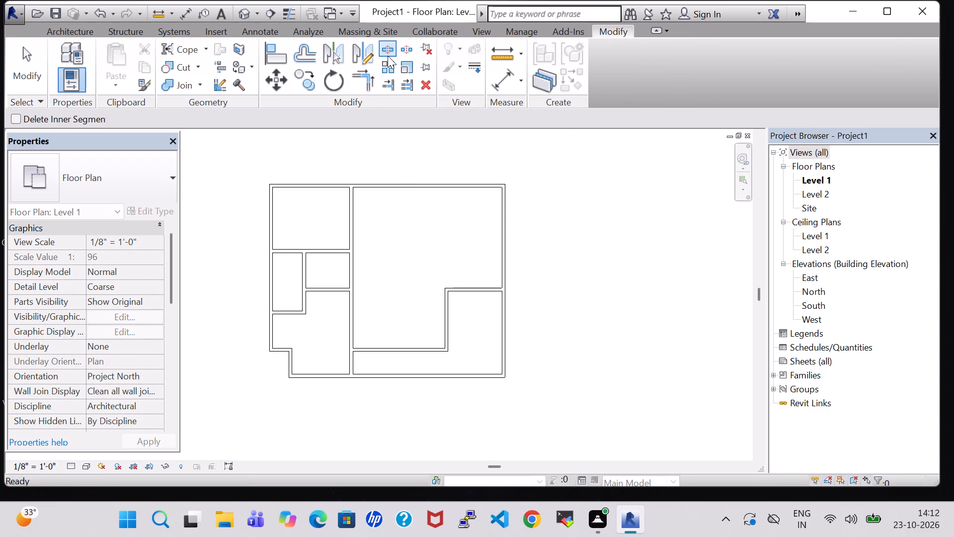
pyautogui.scroll(9, 326, 260)
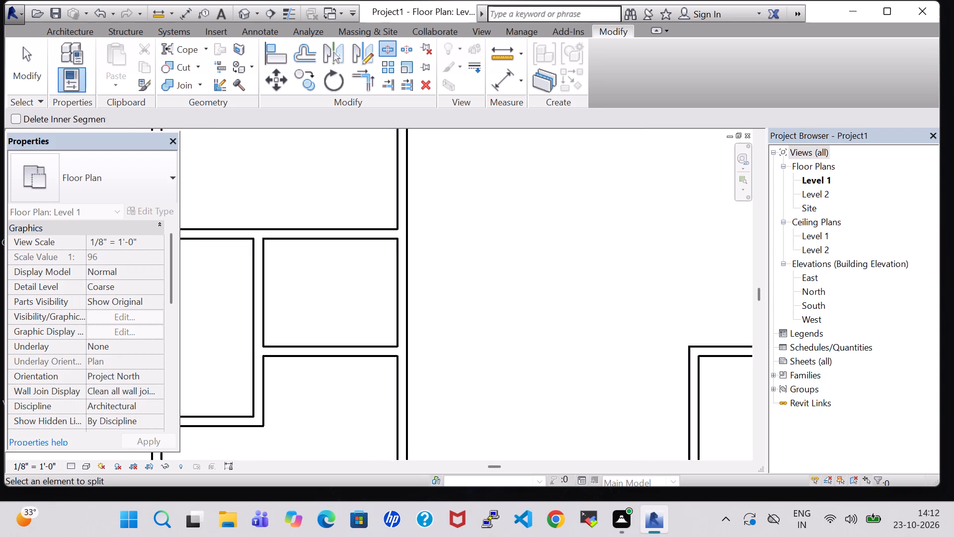
pyautogui.click(414, 237)
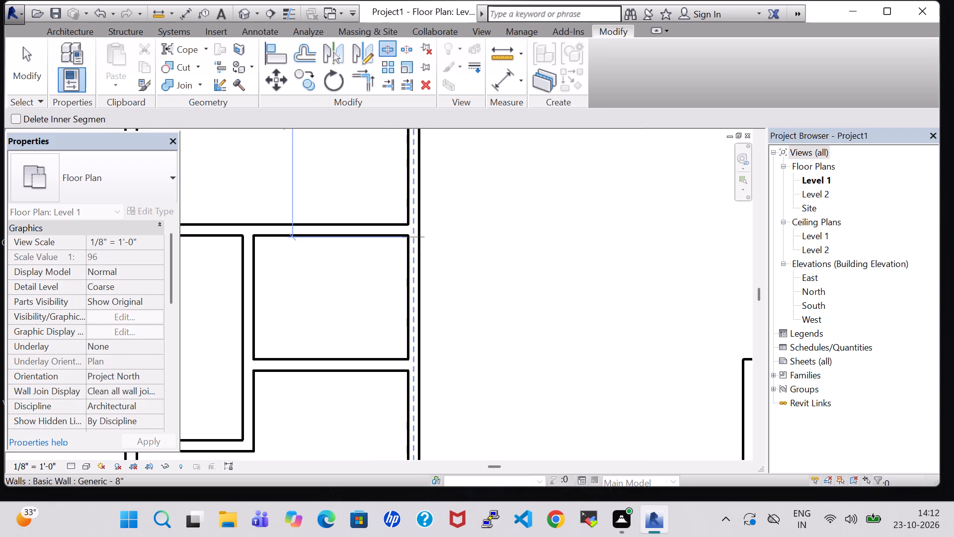
pyautogui.click(414, 357)
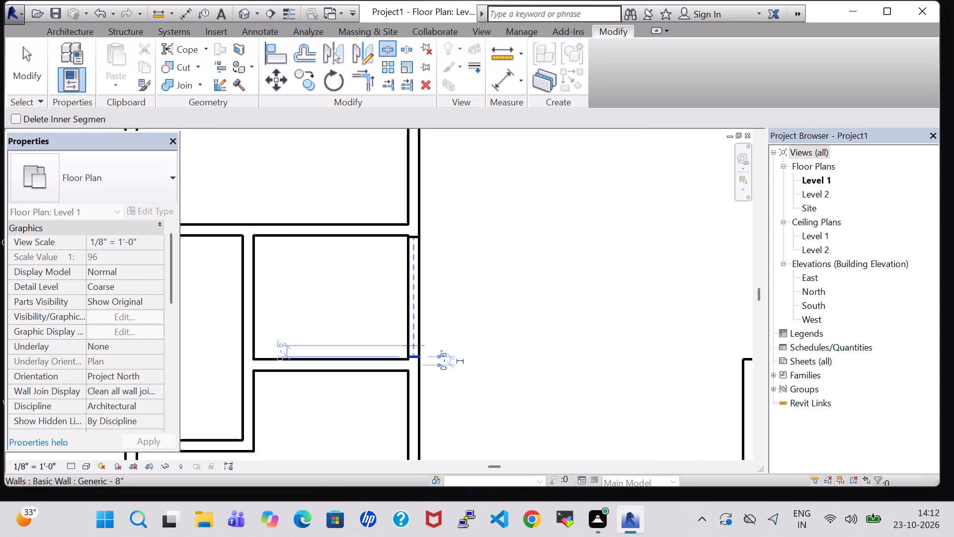
pyautogui.press('Escape')
pyautogui.press('Escape')
pyautogui.click(412, 337)
pyautogui.press('Delete')
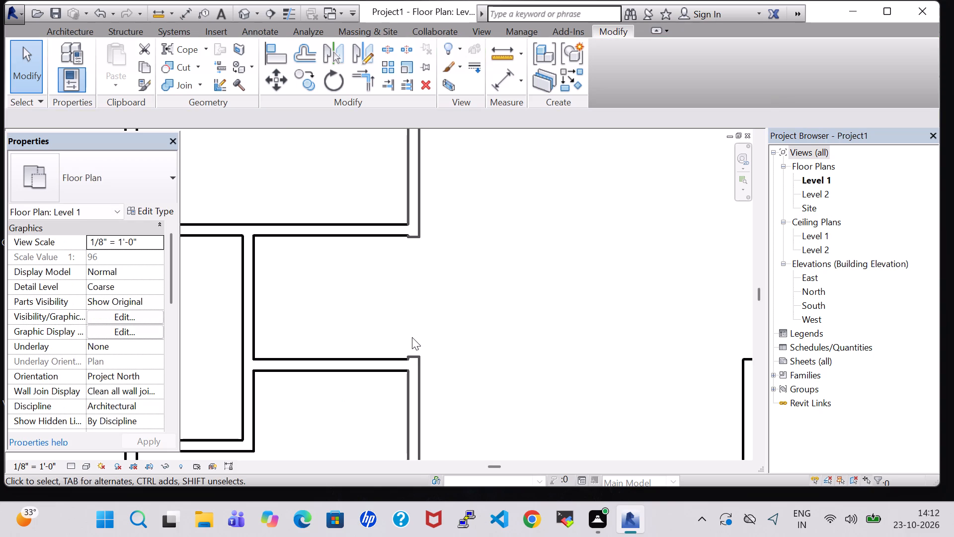
# Nudge the two cut ends of the long vertical wall flush with the adjoining horizontal walls at the opening.
pyautogui.click(419, 357)
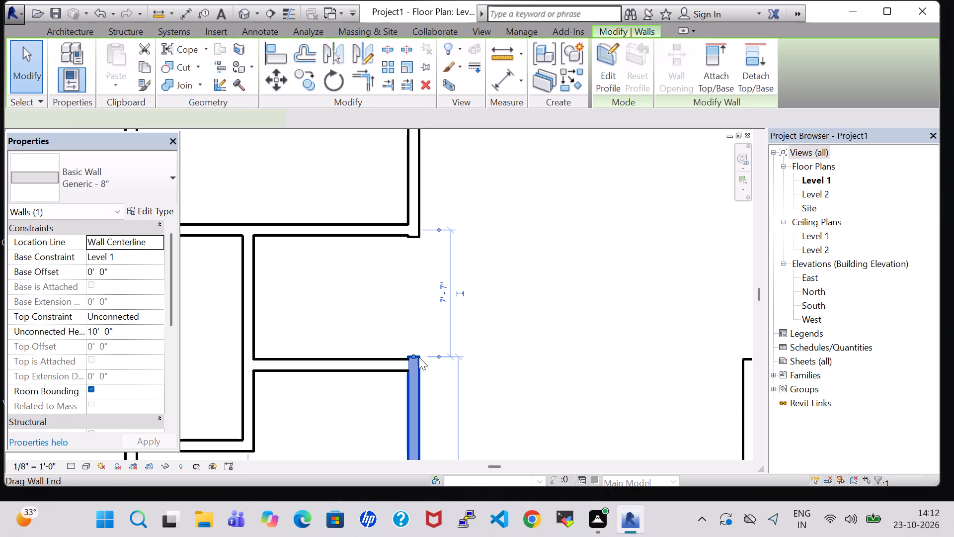
pyautogui.press('Down')
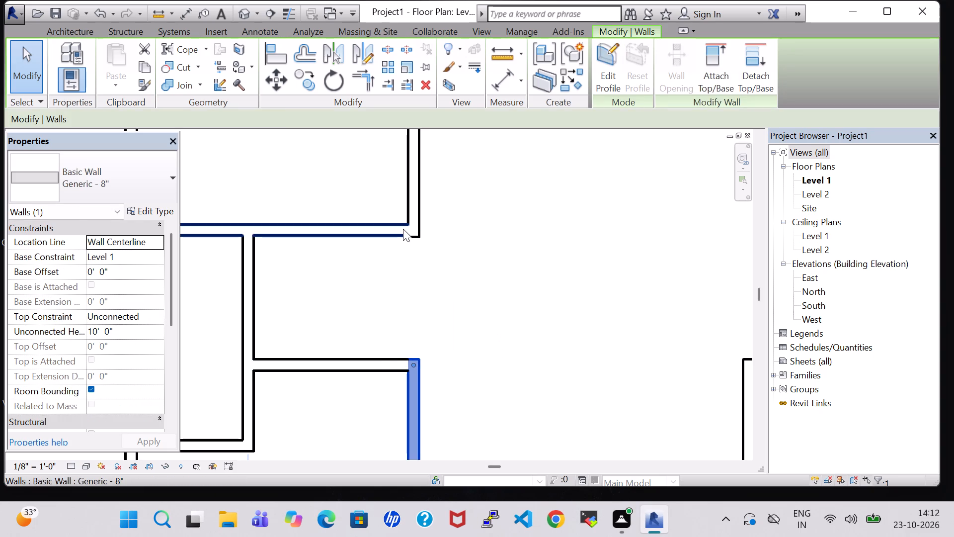
pyautogui.click(415, 235)
pyautogui.press('Up')
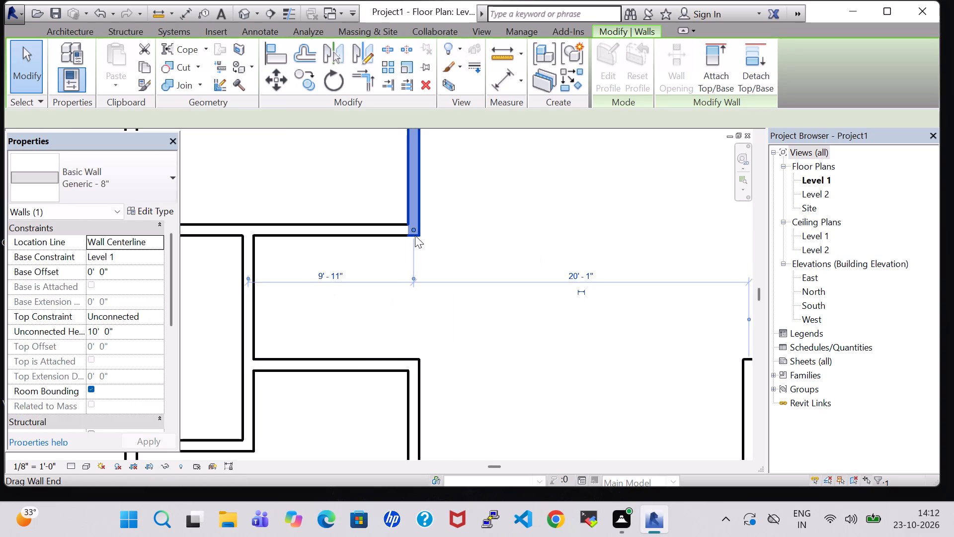
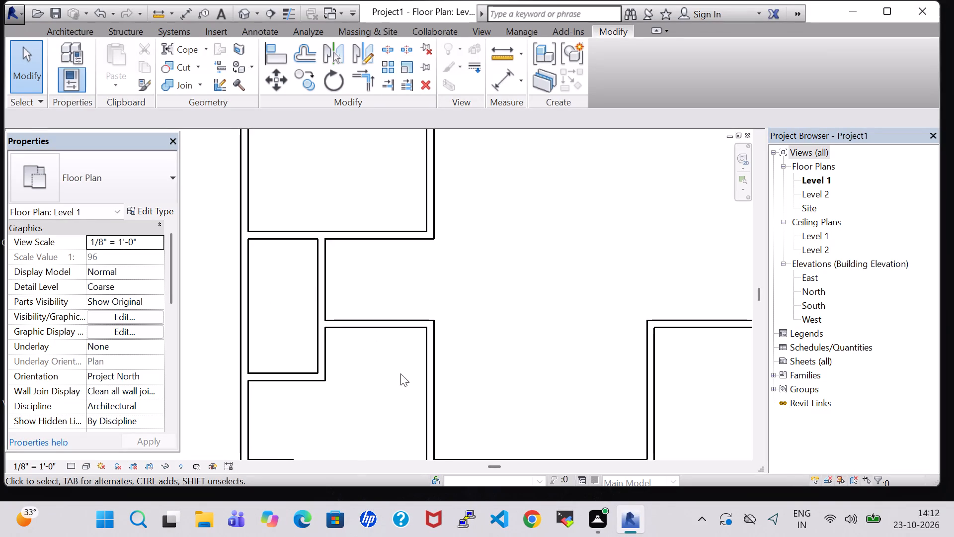
# Draw the top middle room: a 13' 9" vertical wall down from the top exterior wall and a horizontal wall back to the top-left room's corner.
pyautogui.scroll(-2, 571, 294)
pyautogui.moveTo(579, 289); pyautogui.dragTo(484, 292, button='middle')
pyautogui.scroll(-1, 485, 292)
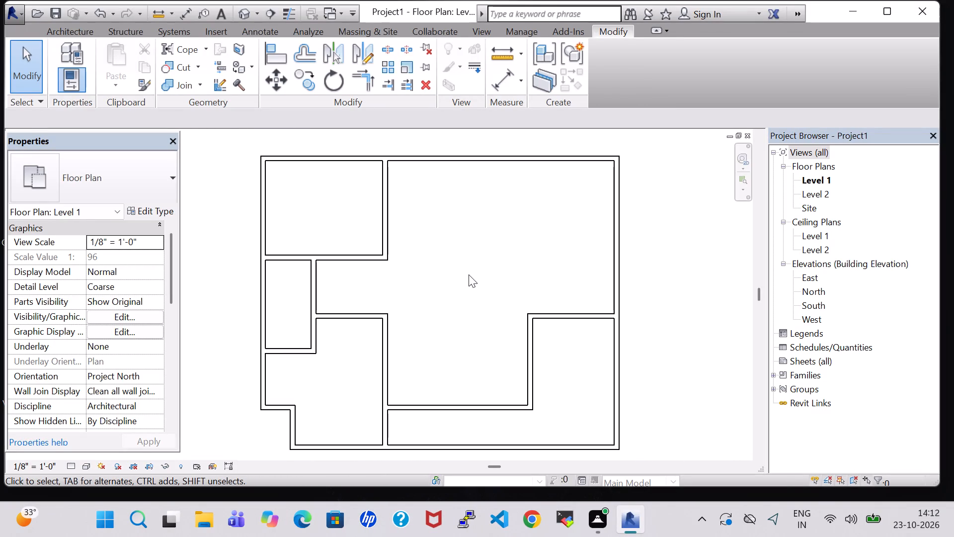
pyautogui.middleClick(469, 274)
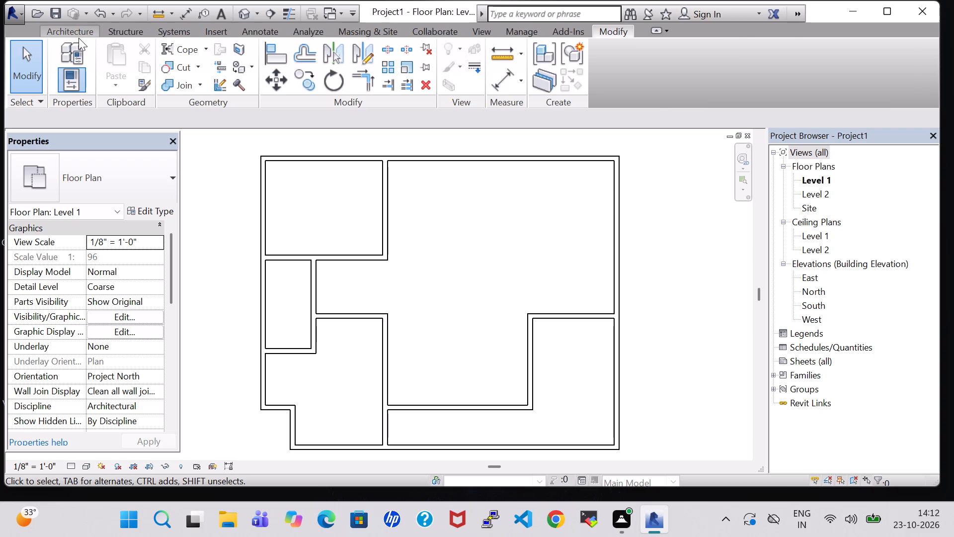
pyautogui.click(79, 36)
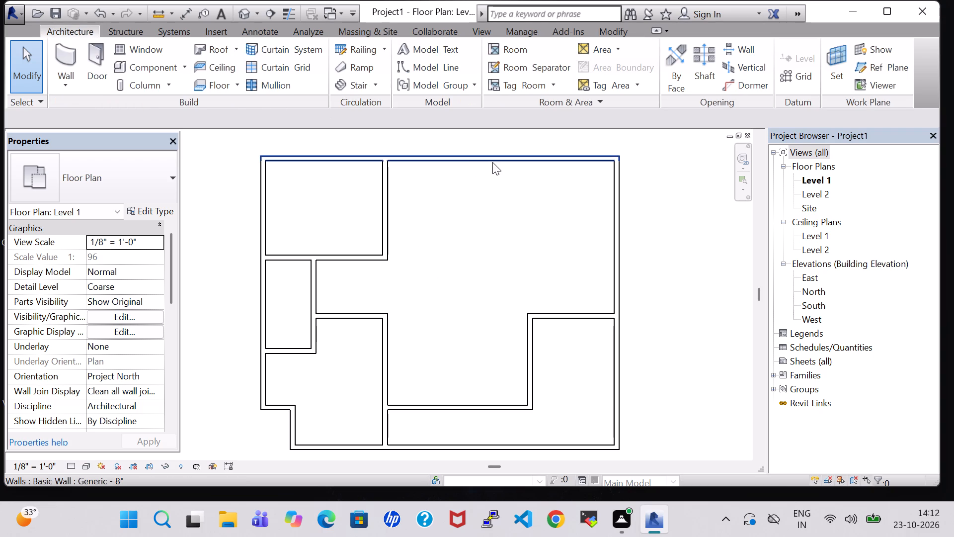
pyautogui.click(70, 57)
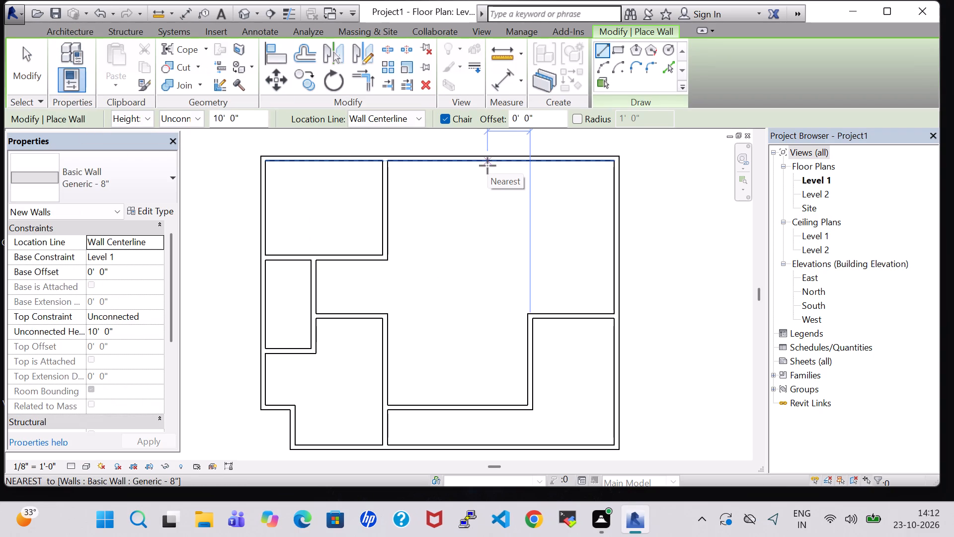
pyautogui.click(493, 158)
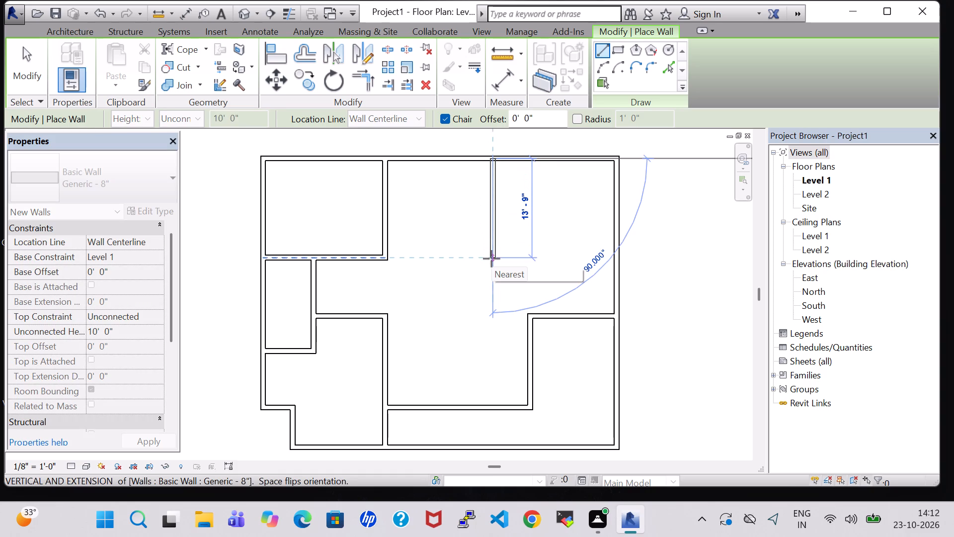
pyautogui.click(491, 259)
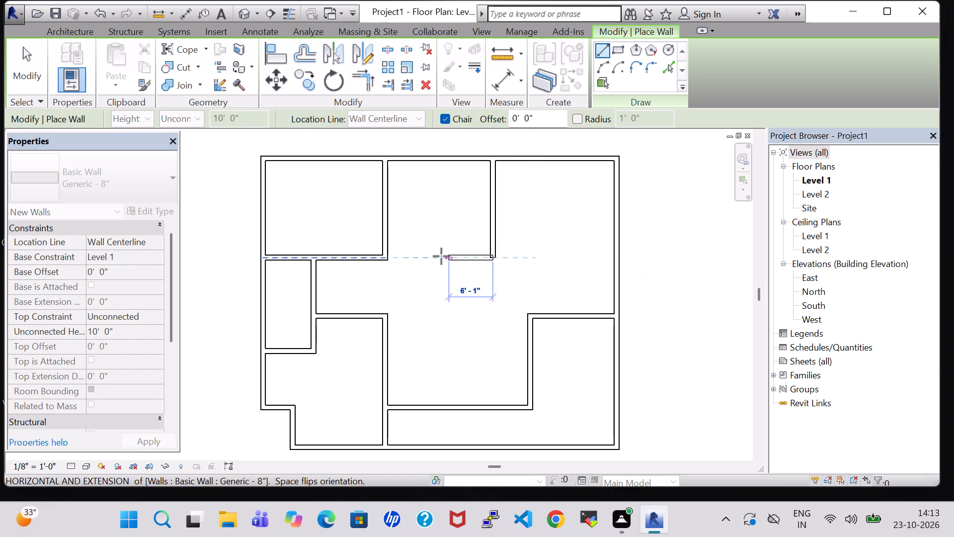
pyautogui.click(384, 260)
pyautogui.press('Escape')
pyautogui.press('Escape')
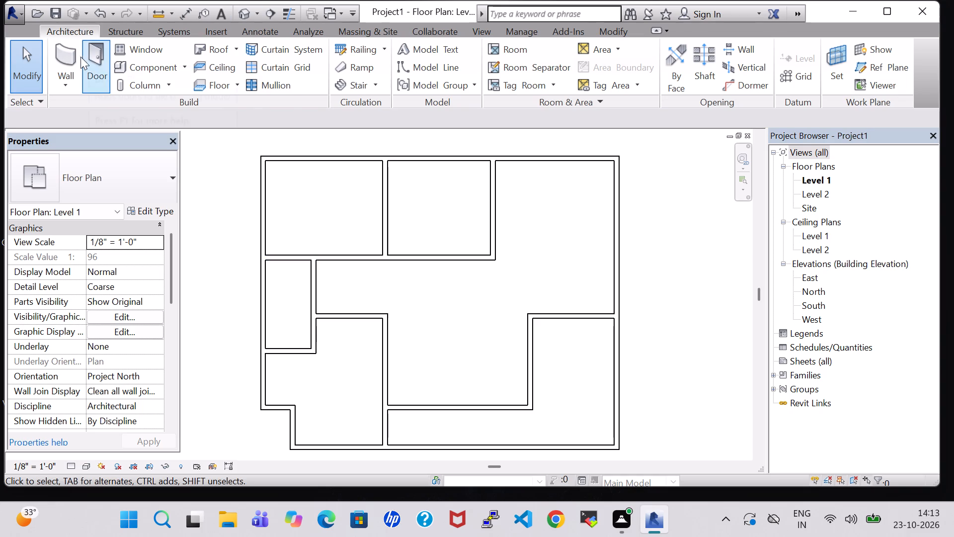
# Enclose a narrow room beside the top middle room with a 10' 10" vertical wall, aligned with the lower-right room's left wall, and a horizontal bottom wall.
pyautogui.click(61, 49)
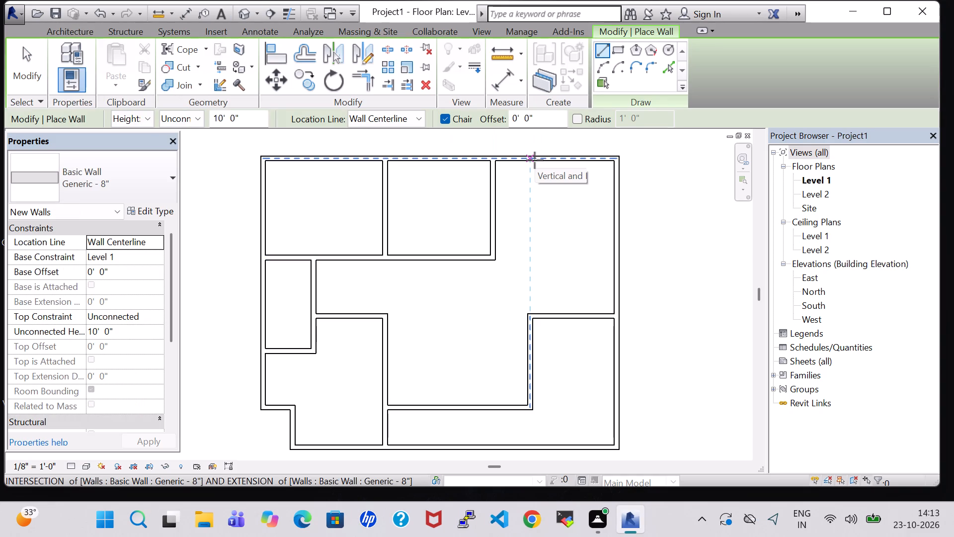
pyautogui.click(535, 160)
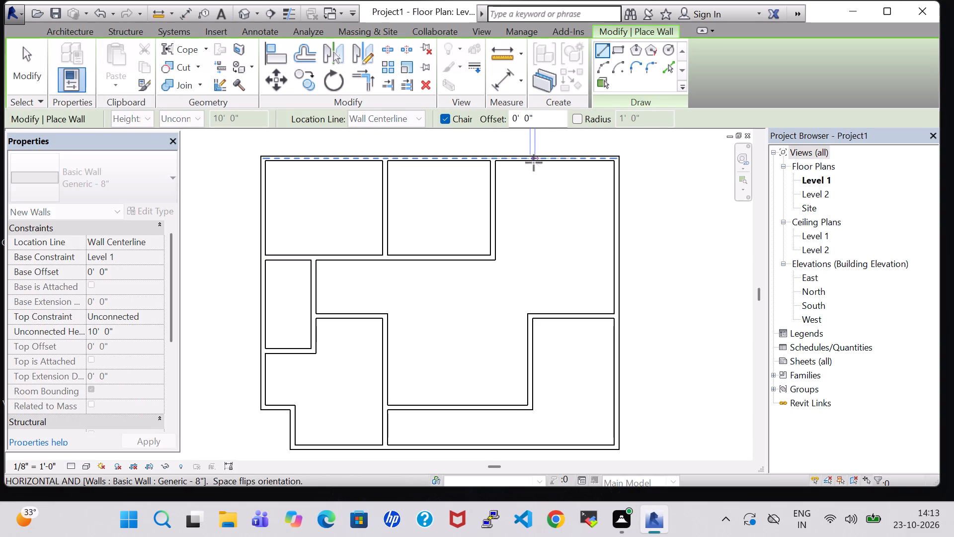
pyautogui.click(532, 237)
pyautogui.click(494, 236)
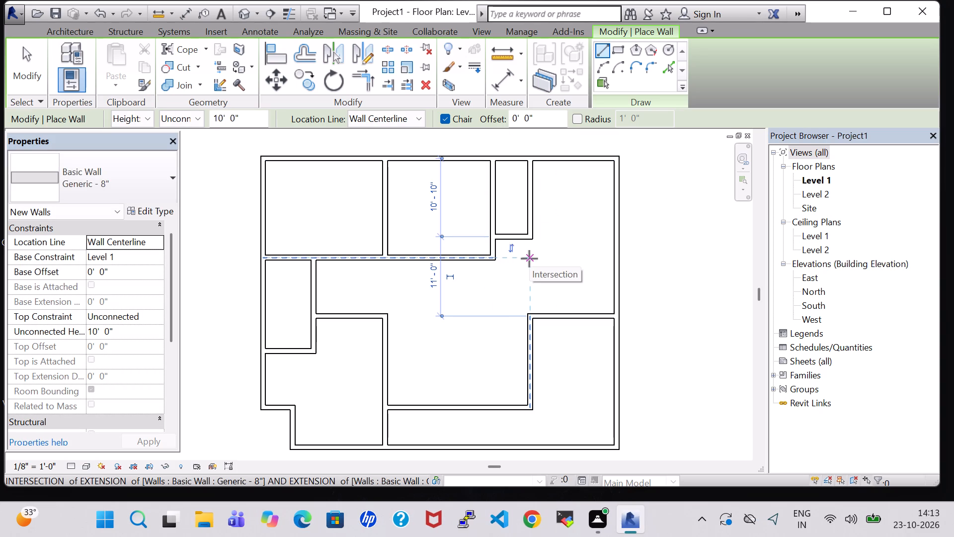
pyautogui.press('Escape')
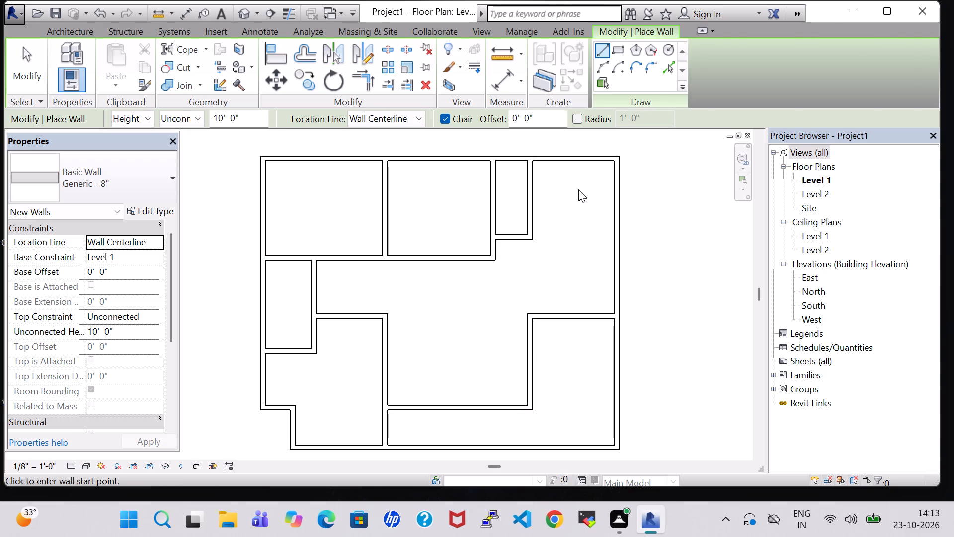
pyautogui.press('Escape')
# Extend the lower-right room's left wall straight down to the bottom exterior wall.
pyautogui.scroll(-2, 573, 232)
pyautogui.moveTo(573, 232); pyautogui.dragTo(528, 211, button='middle')
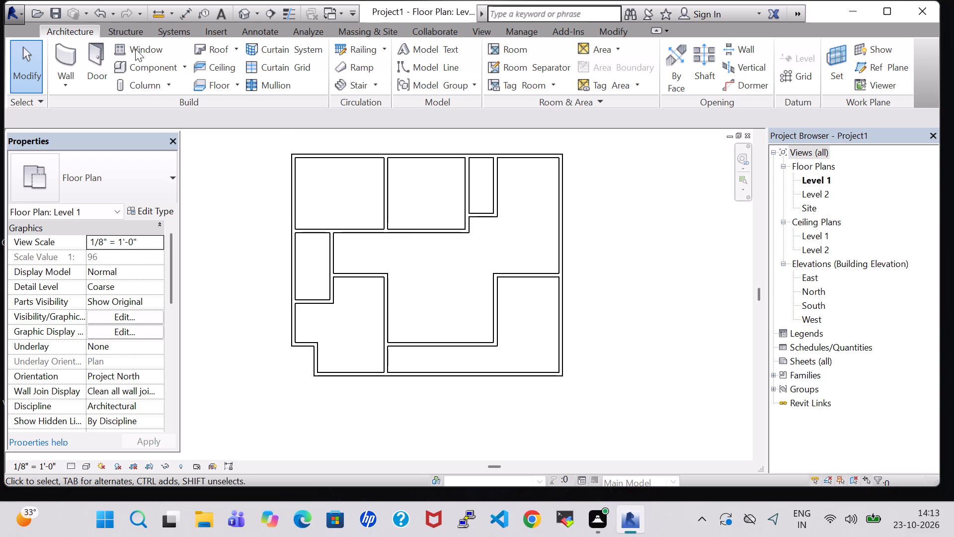
pyautogui.click(65, 53)
pyautogui.scroll(2, 483, 346)
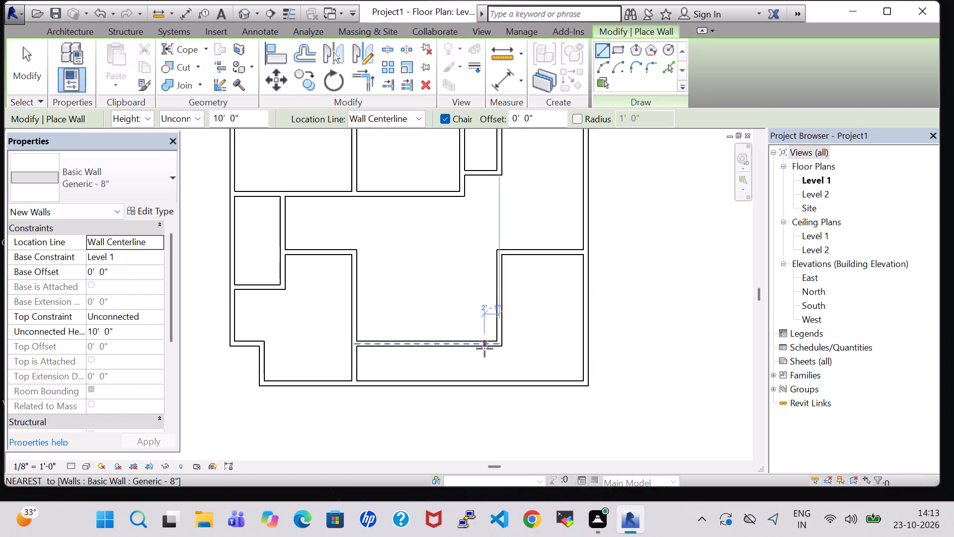
pyautogui.click(499, 344)
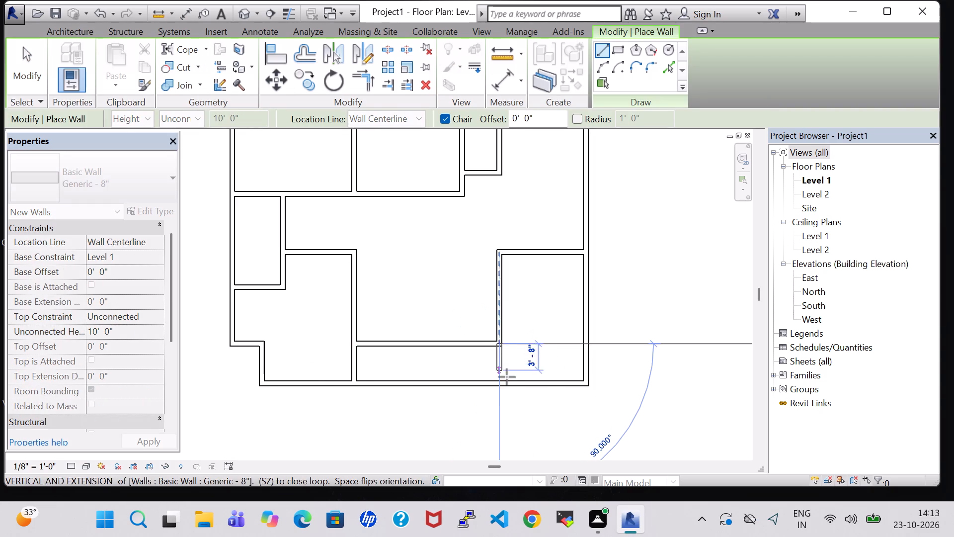
pyautogui.click(503, 385)
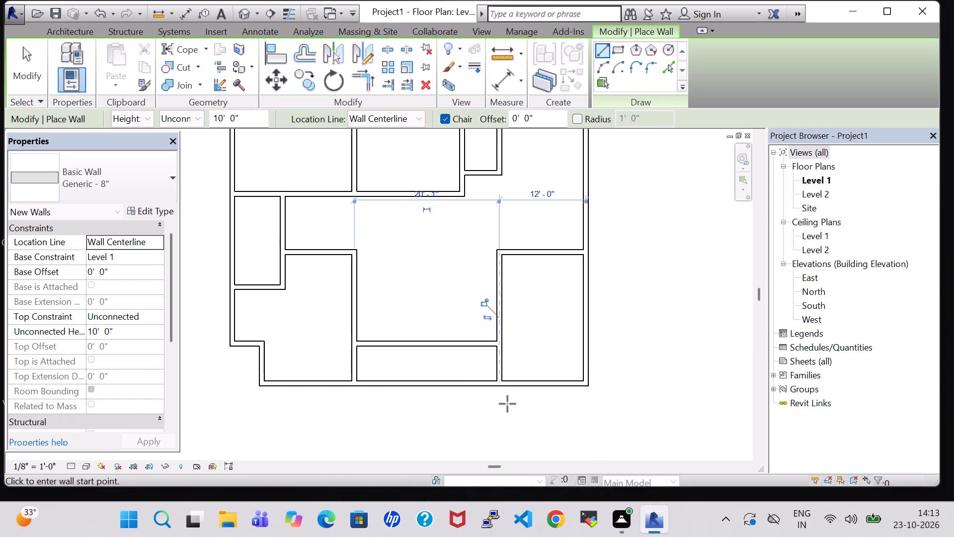
pyautogui.press('Escape')
pyautogui.press('Escape')
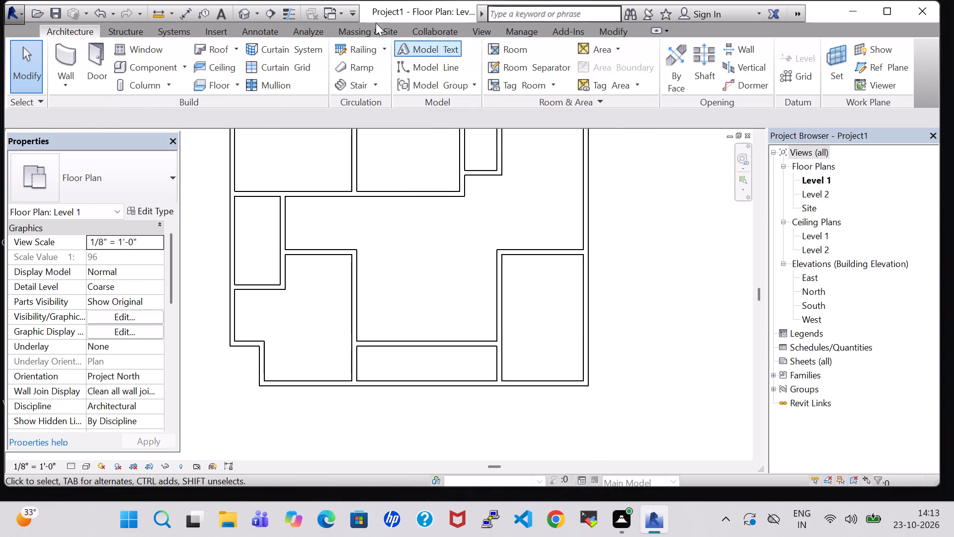
# Split the bottom exterior wall at the two lower rooms' facing vertical walls and delete the segment between them, forming a recess.
pyautogui.click(612, 31)
pyautogui.click(389, 54)
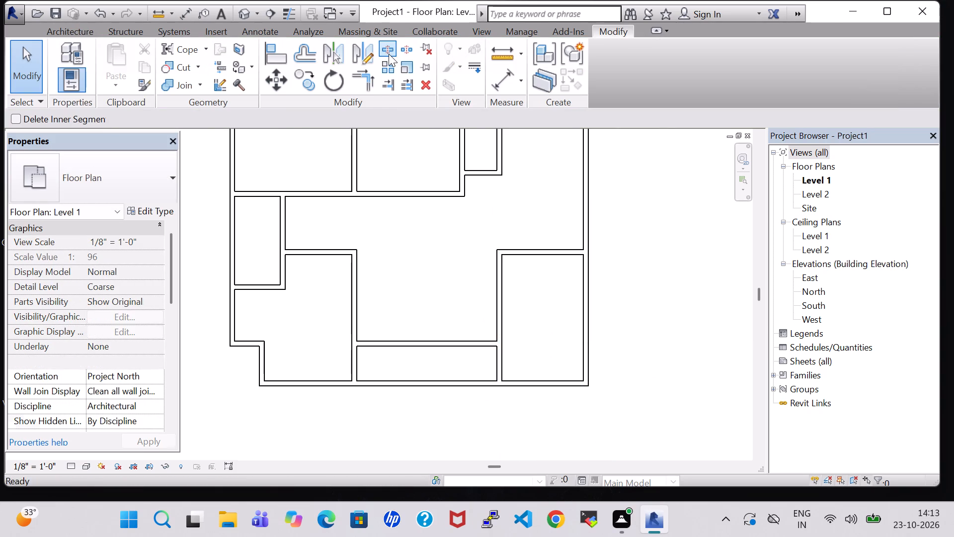
pyautogui.scroll(6, 336, 399)
pyautogui.scroll(4, 395, 365)
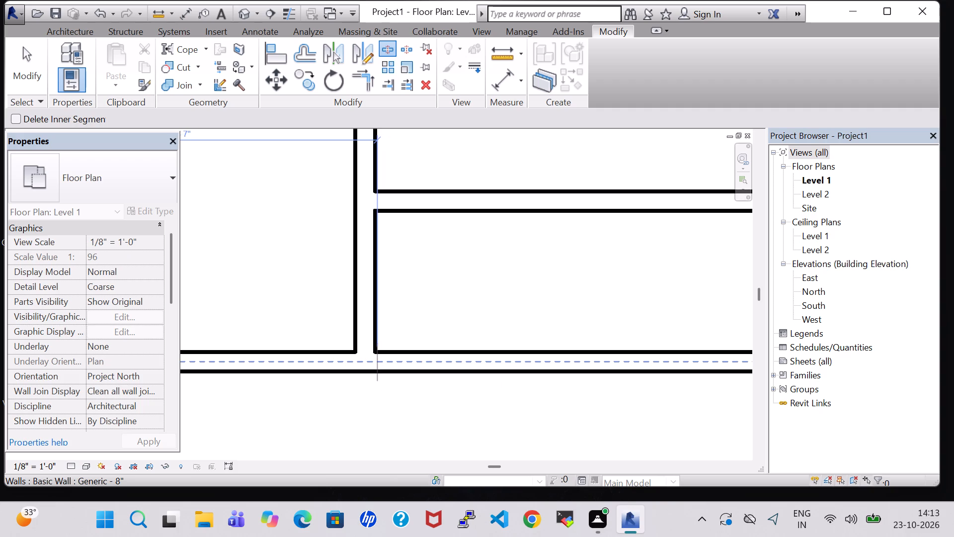
pyautogui.click(378, 364)
pyautogui.moveTo(511, 403); pyautogui.dragTo(357, 407, button='middle')
pyautogui.scroll(-2, 367, 405)
pyautogui.middleClick(502, 398)
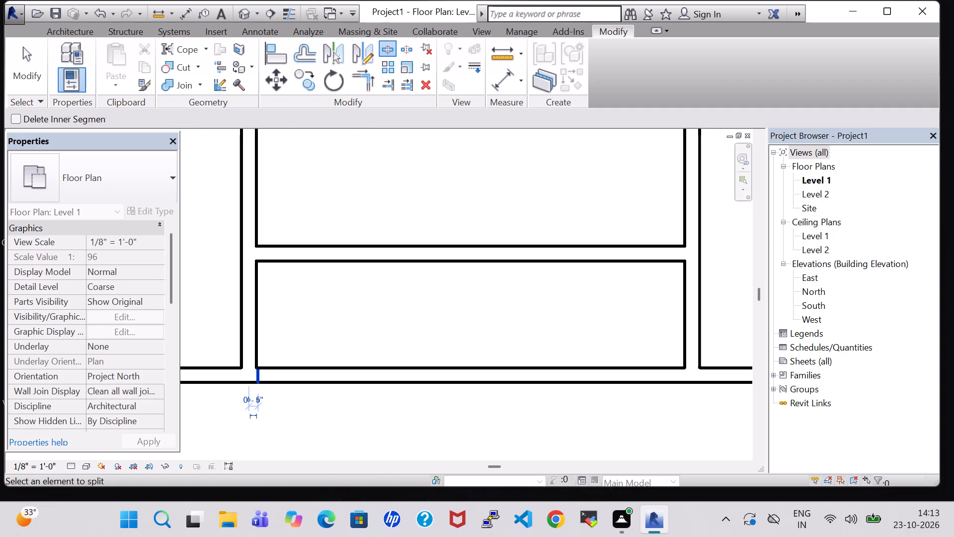
pyautogui.moveTo(481, 398); pyautogui.dragTo(474, 398, button='middle')
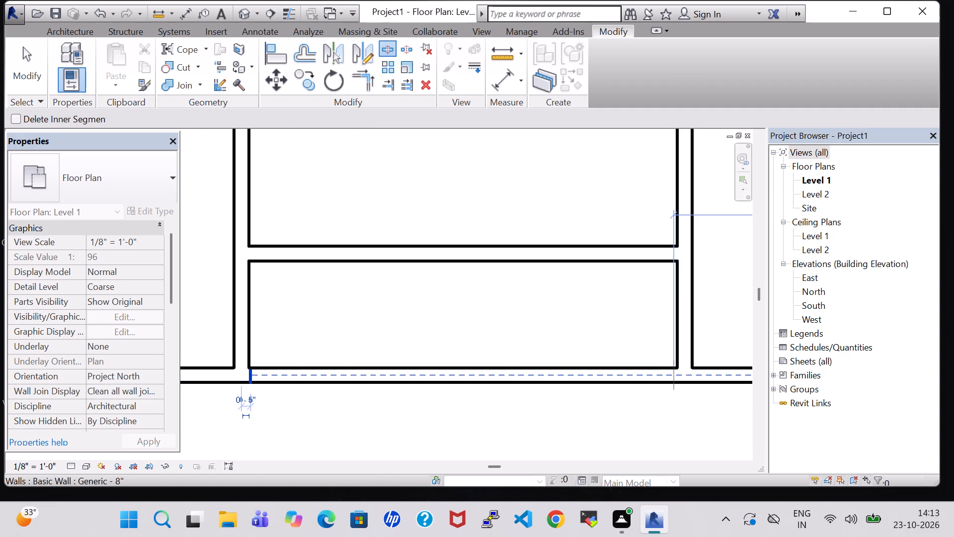
pyautogui.click(675, 378)
pyautogui.press('Escape')
pyautogui.press('Escape')
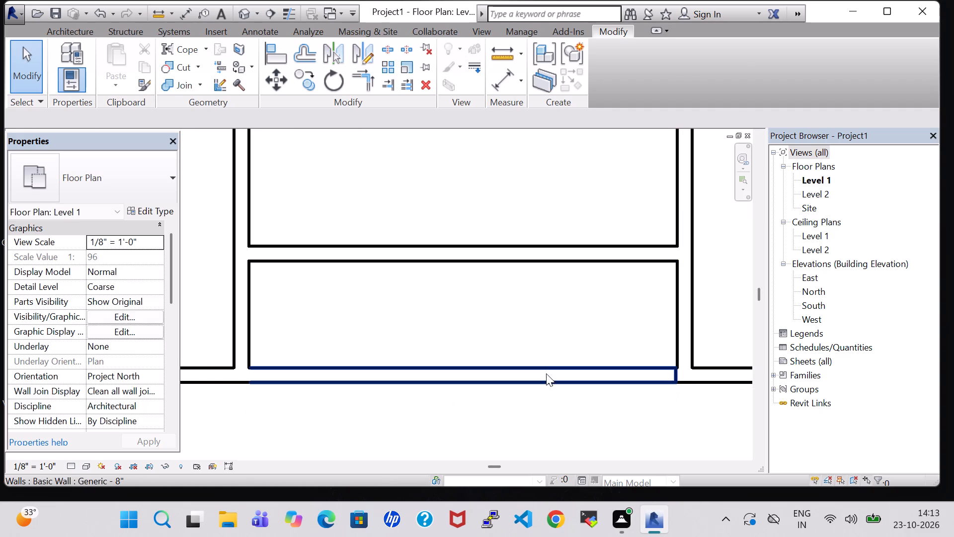
pyautogui.click(546, 373)
pyautogui.press('Delete')
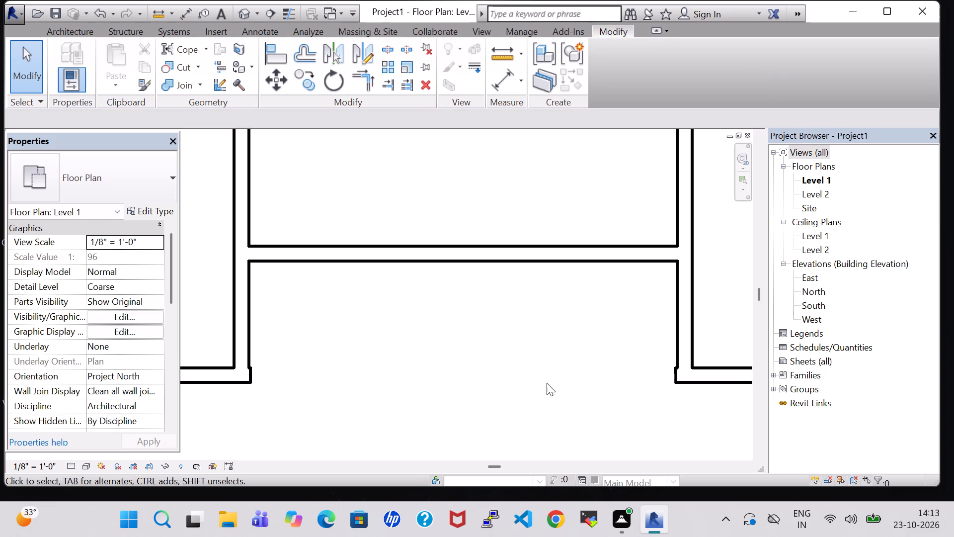
# Nudge both cut ends of the bottom exterior wall flush with the vertical walls flanking the recess.
pyautogui.click(249, 378)
pyautogui.press('Left')
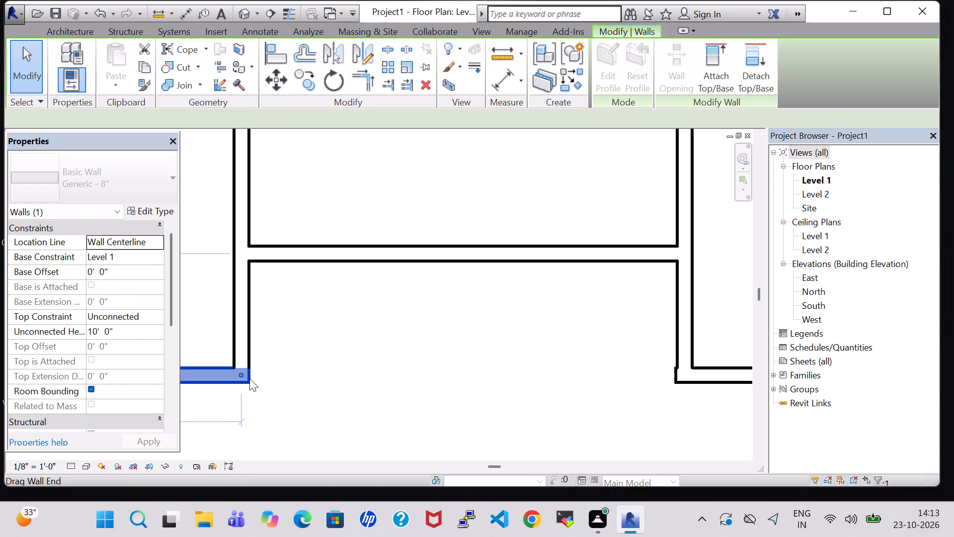
pyautogui.click(672, 374)
pyautogui.press('Right')
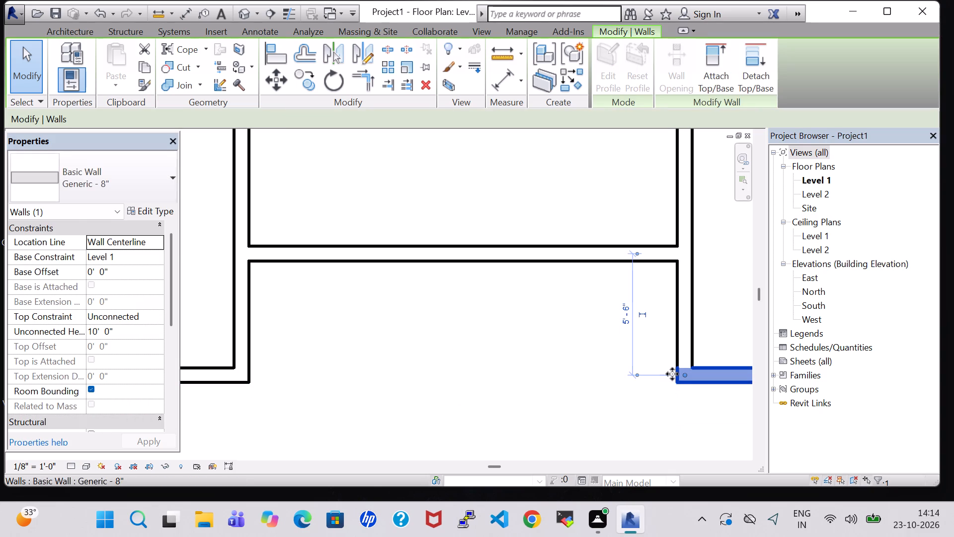
pyautogui.click(369, 362)
# Split the lower-right room's right exterior wall near its top wall, and its left wall just below the recess's horizontal wall.
pyautogui.scroll(-3, 383, 358)
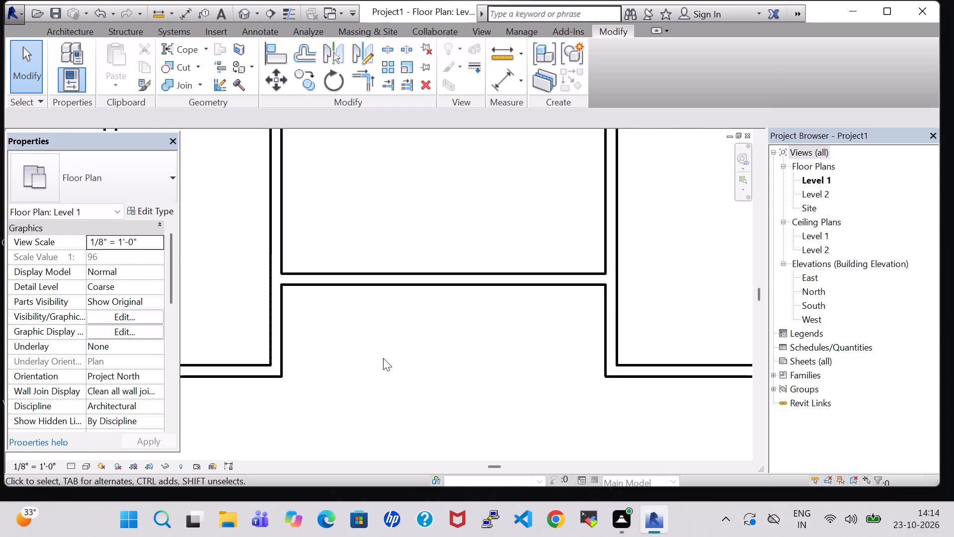
pyautogui.scroll(-3, 383, 358)
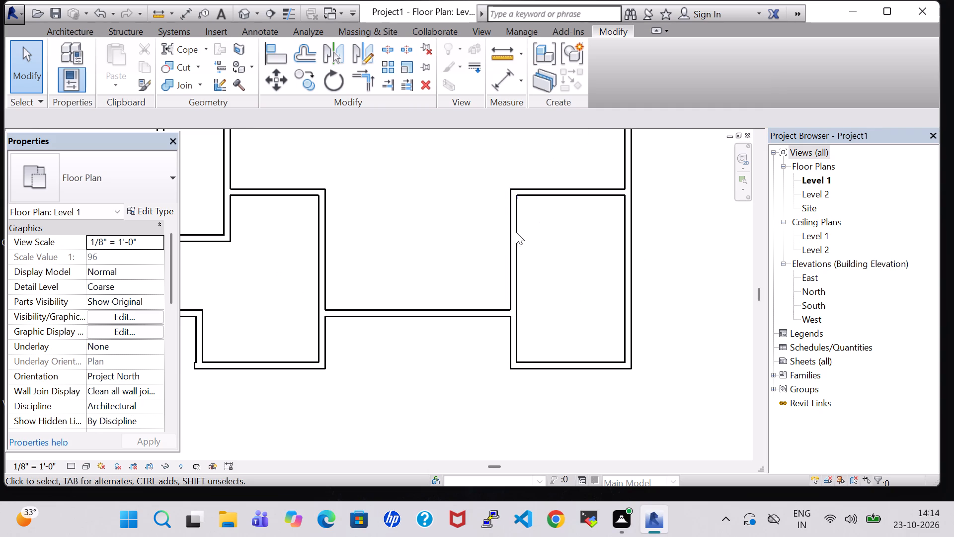
pyautogui.scroll(-2, 445, 222)
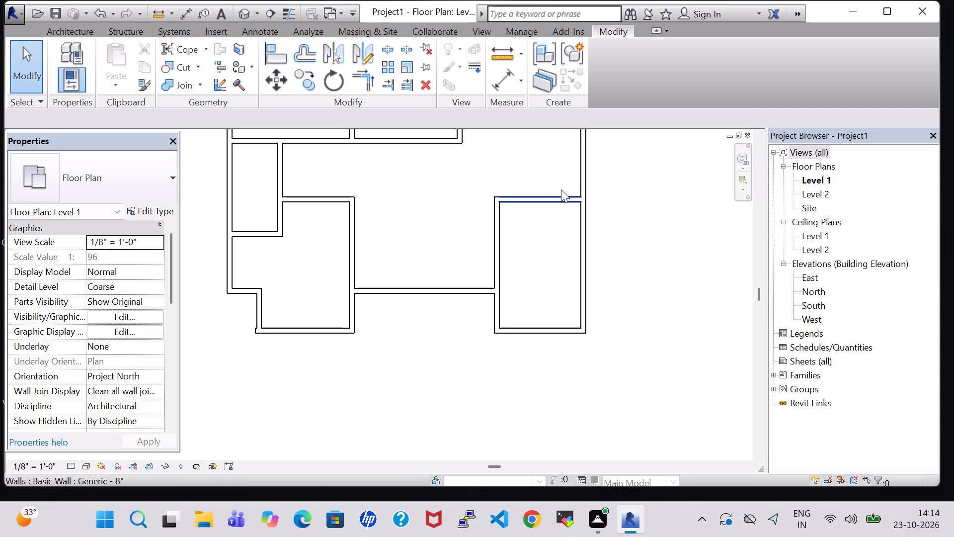
pyautogui.click(72, 30)
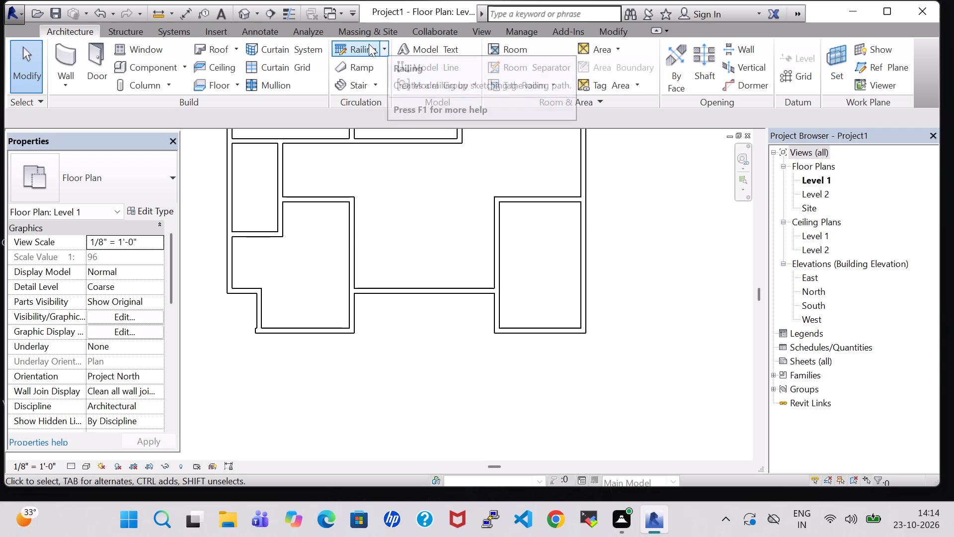
pyautogui.click(613, 31)
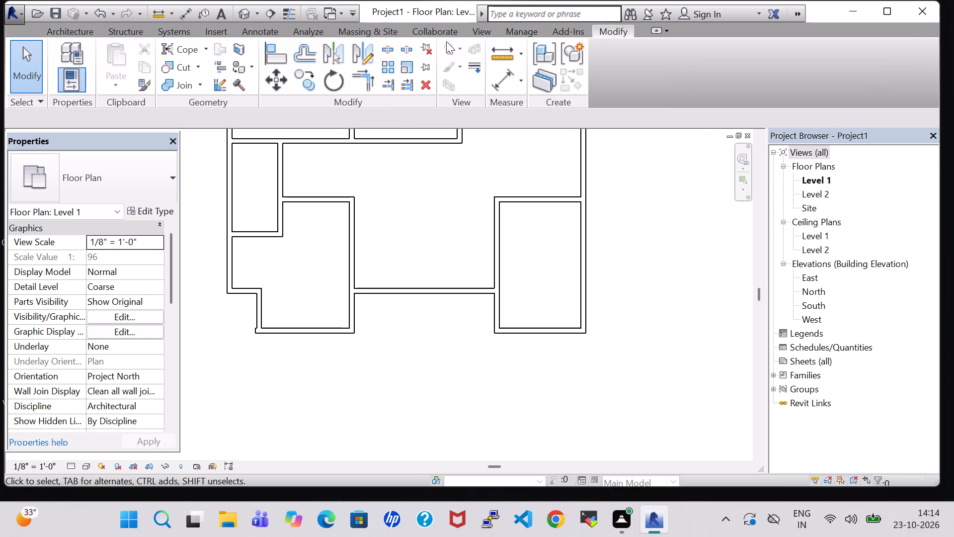
pyautogui.click(390, 50)
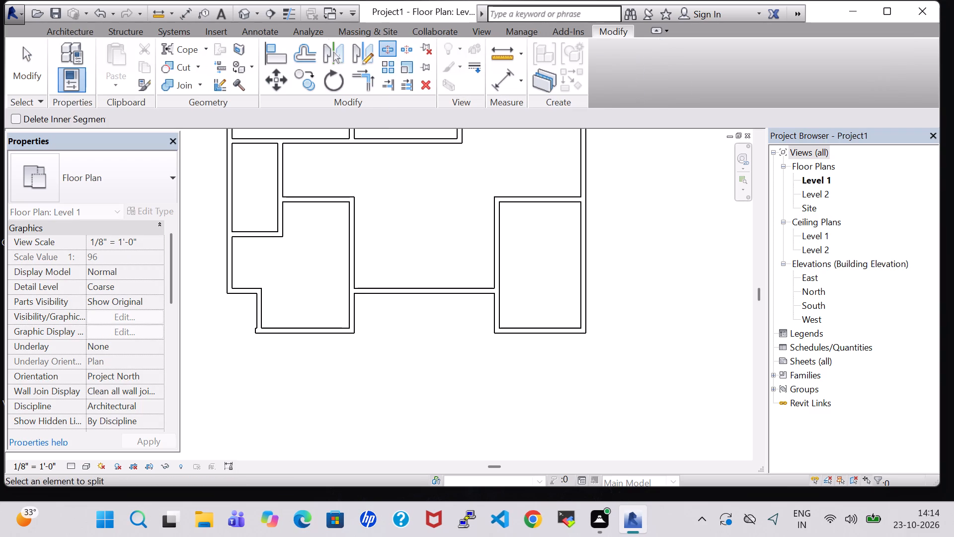
pyautogui.scroll(5, 564, 220)
pyautogui.scroll(3, 594, 188)
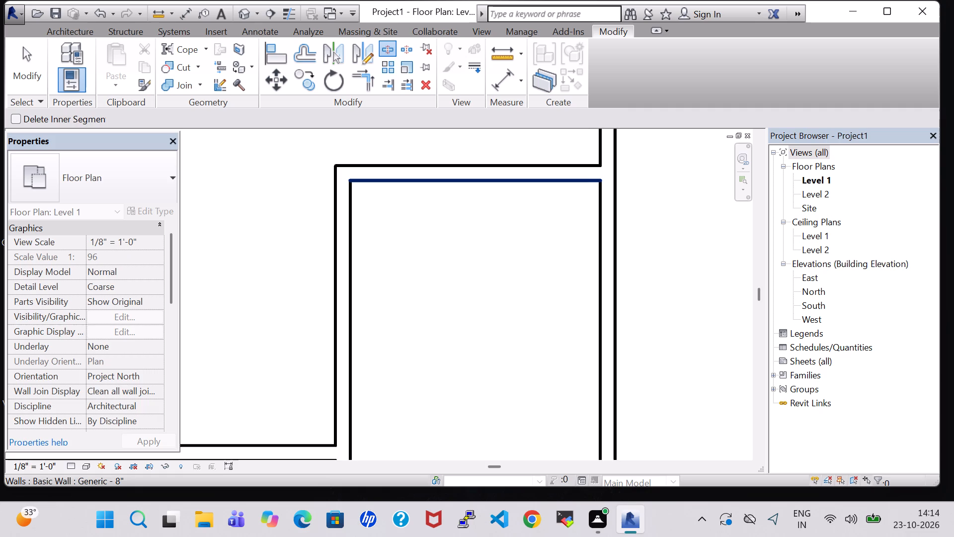
pyautogui.scroll(2, 594, 188)
pyautogui.click(616, 181)
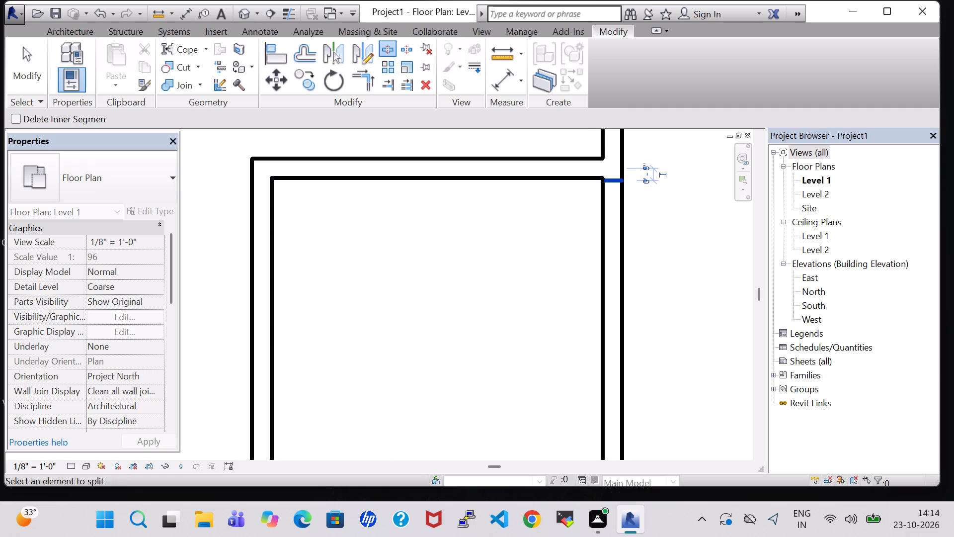
pyautogui.moveTo(602, 345); pyautogui.dragTo(583, 254, button='middle')
pyautogui.scroll(-3, 583, 218)
pyautogui.scroll(-2, 640, 403)
pyautogui.moveTo(631, 360); pyautogui.dragTo(613, 221, button='middle')
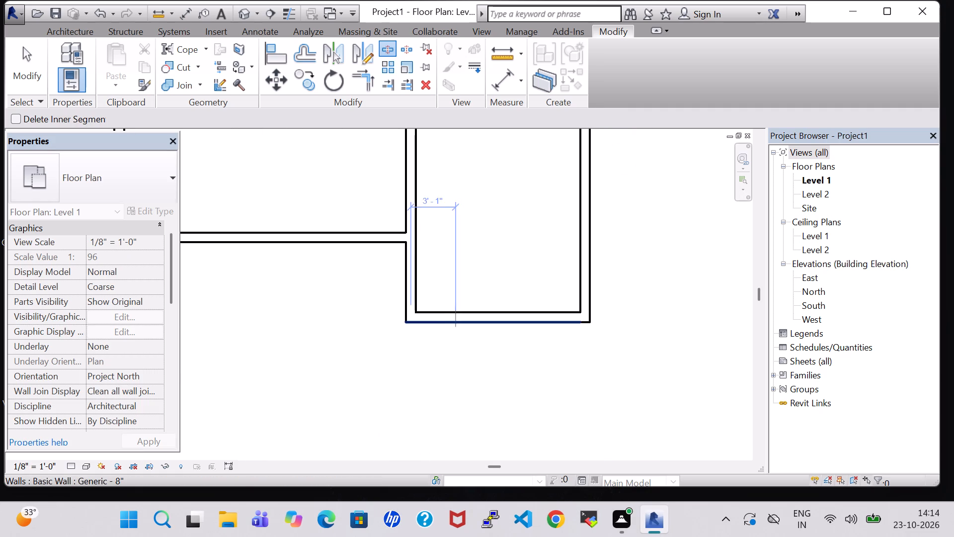
pyautogui.scroll(5, 377, 291)
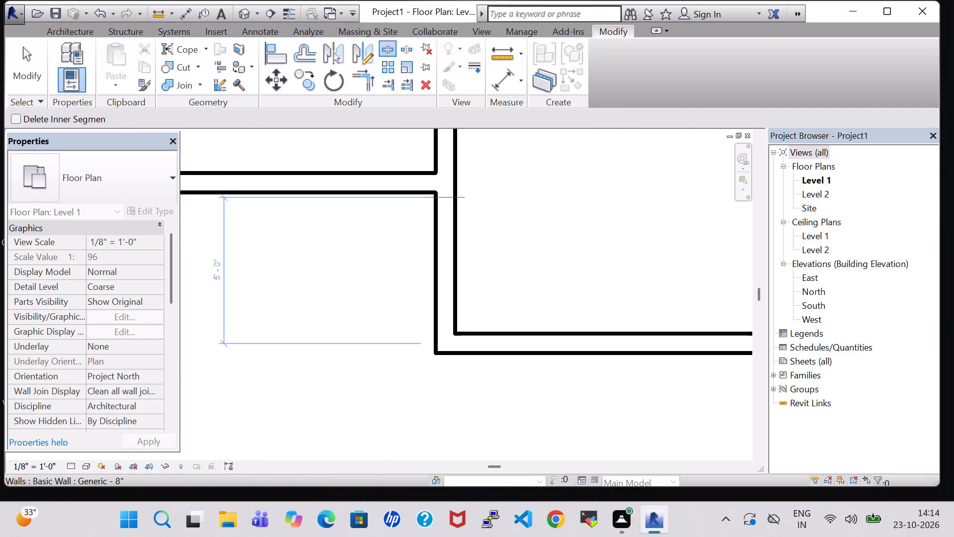
pyautogui.click(448, 197)
pyautogui.press('Escape')
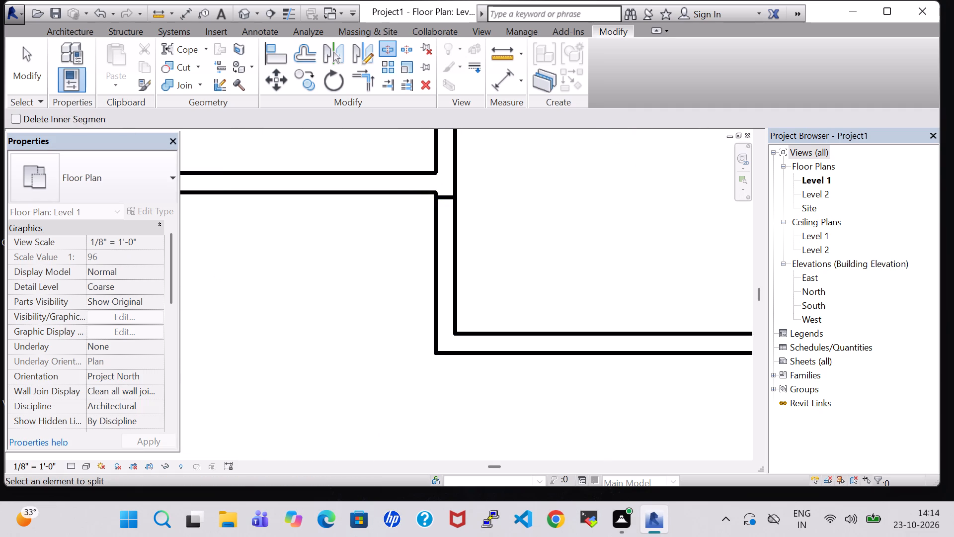
pyautogui.press('Escape')
# Set the unconnected height of the lower-right room's left wall segment beside the recess to 4' 0".
pyautogui.click(439, 281)
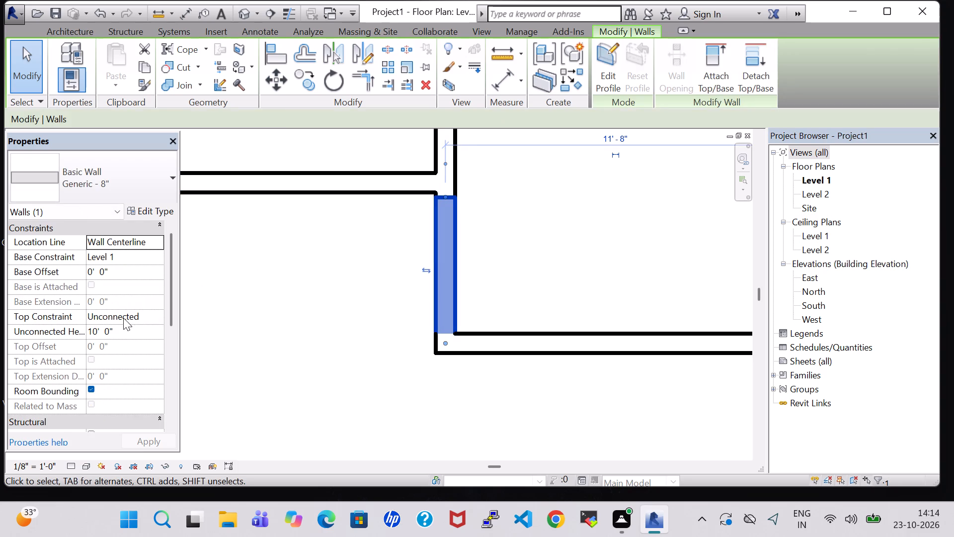
pyautogui.click(98, 333)
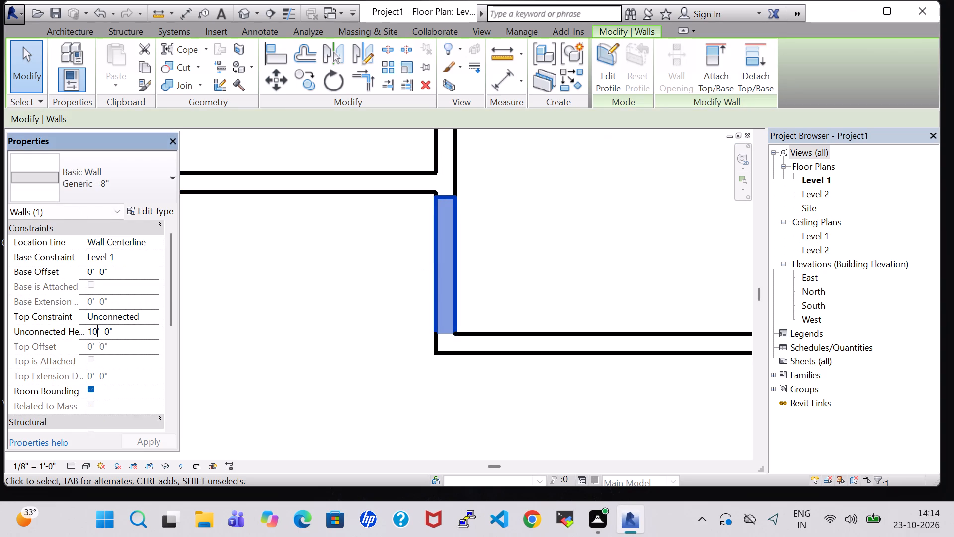
pyautogui.press('BackSpace')
pyautogui.press('BackSpace')
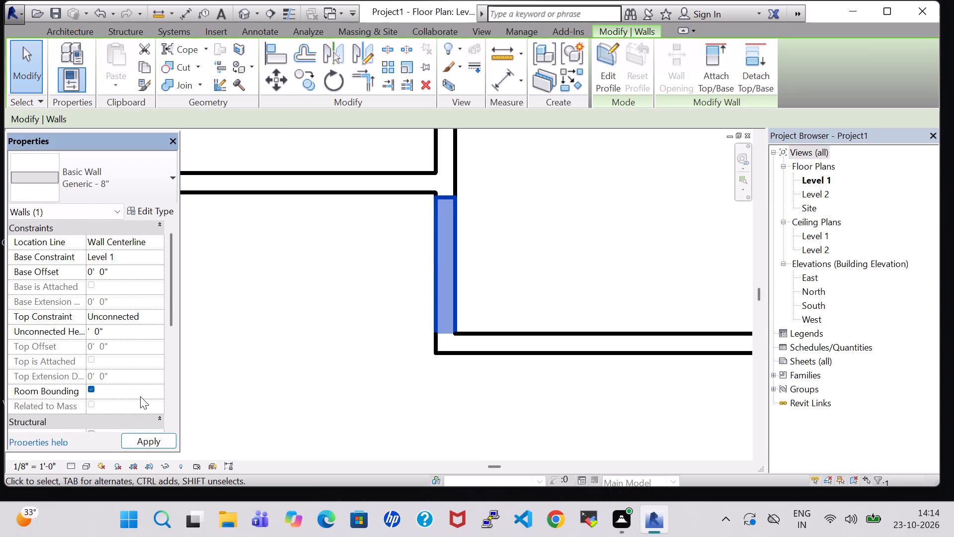
pyautogui.press('4')
pyautogui.press('Return')
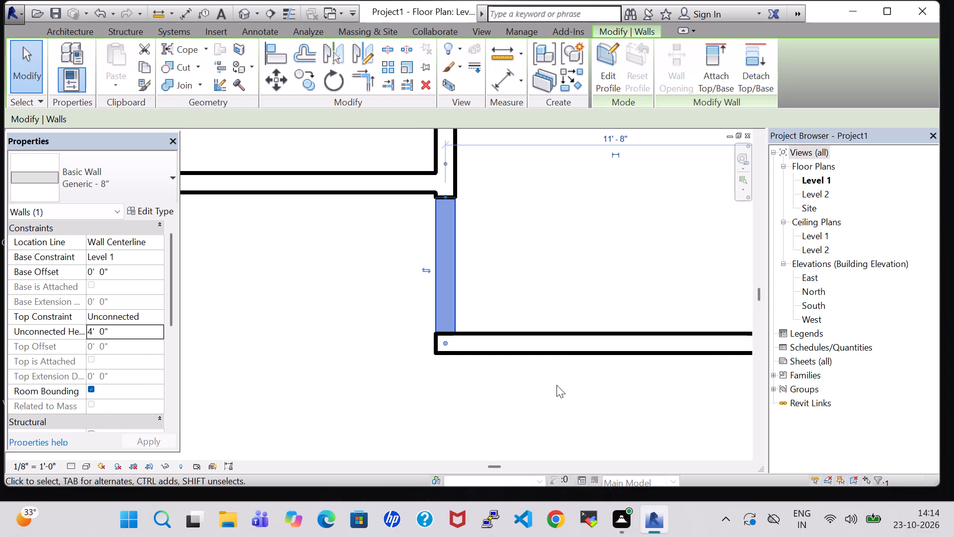
# Set the unconnected height of the lower-right room's bottom exterior wall to 4' 0".
pyautogui.click(552, 351)
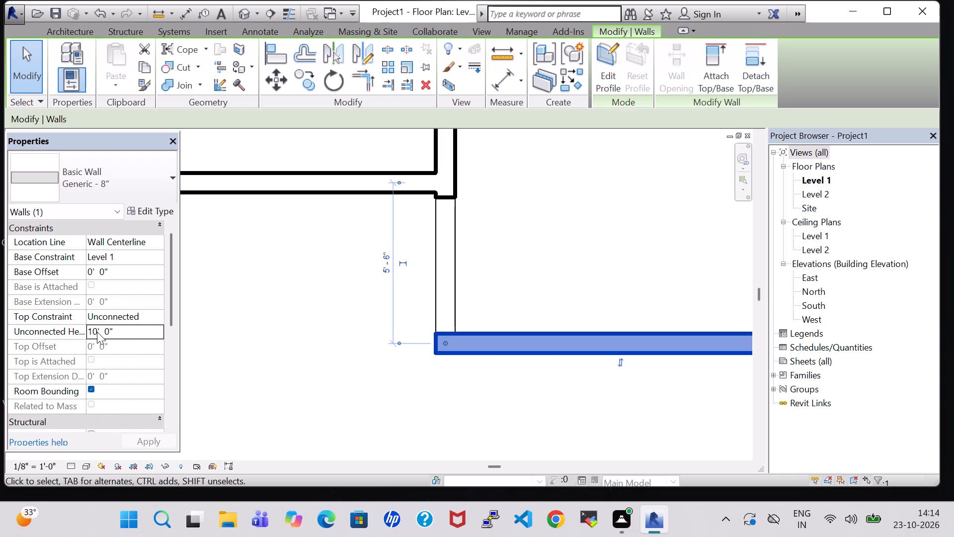
pyautogui.click(97, 331)
pyautogui.press('Right')
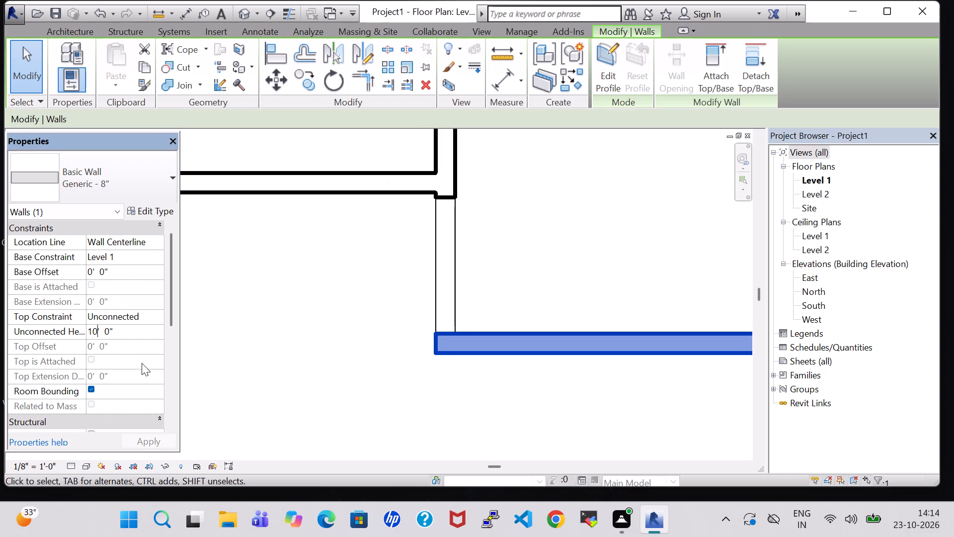
pyautogui.press('BackSpace')
pyautogui.press('BackSpace')
pyautogui.press('4')
pyautogui.press('Return')
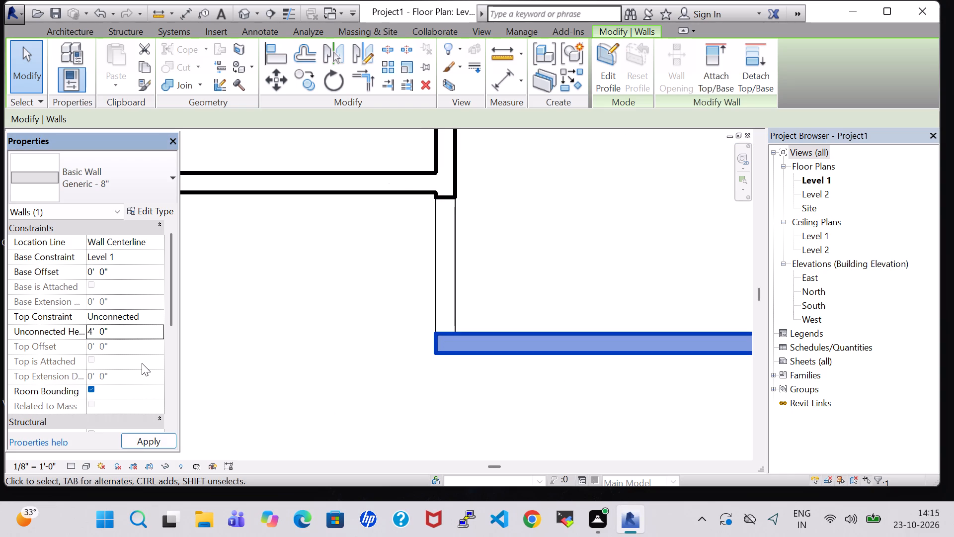
# Set the unconnected height of the lower-right room's right exterior wall segment to 4' 0".
pyautogui.scroll(-2, 580, 386)
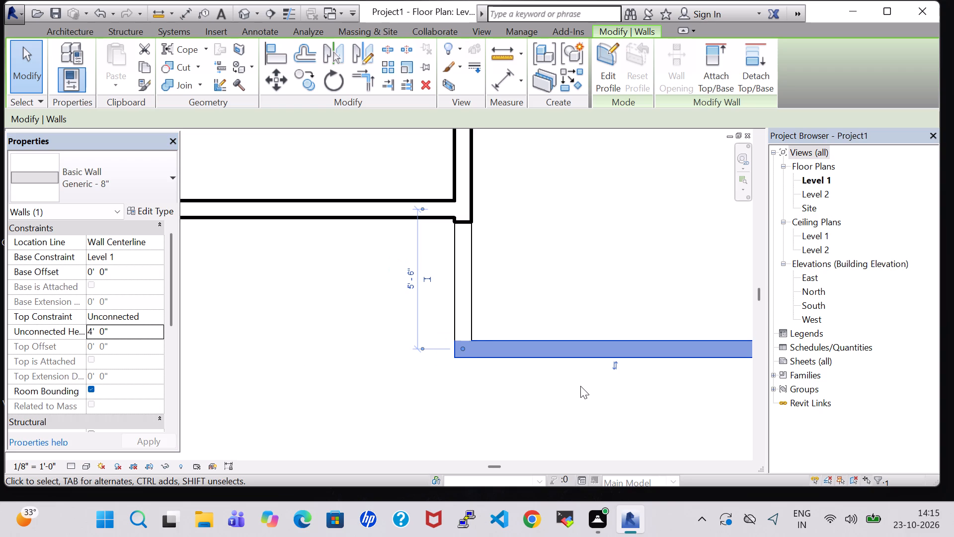
pyautogui.moveTo(580, 386); pyautogui.dragTo(362, 372, button='middle')
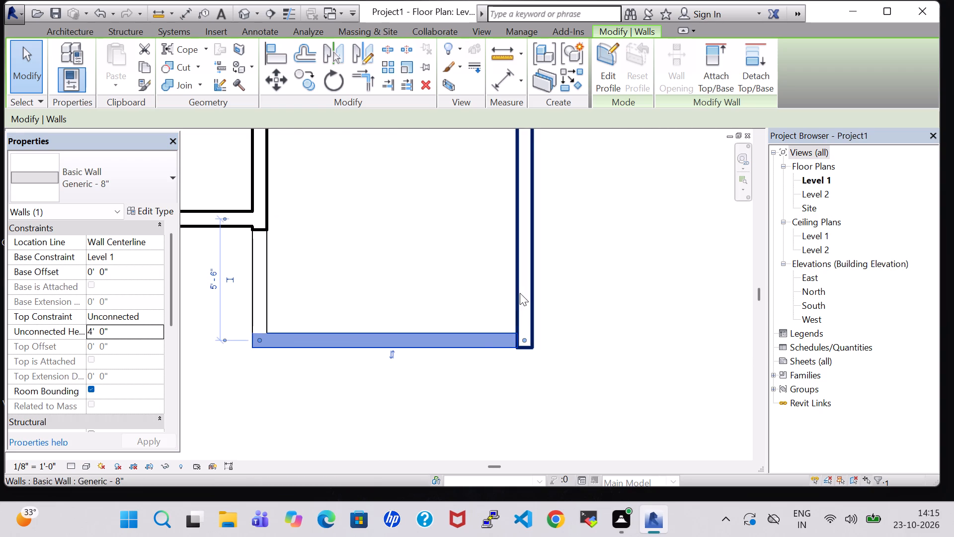
pyautogui.click(520, 293)
pyautogui.click(99, 333)
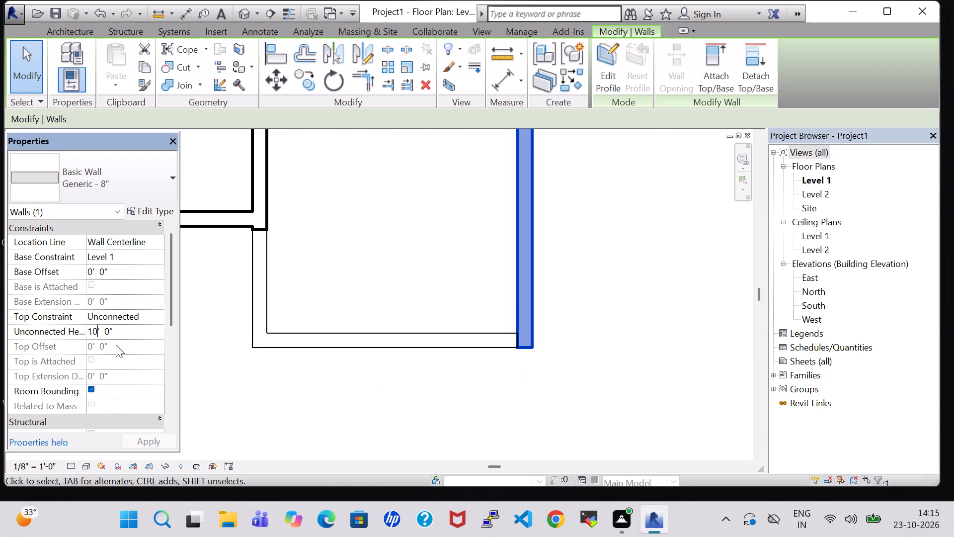
pyautogui.press('BackSpace')
pyautogui.press('BackSpace')
pyautogui.press('4')
pyautogui.press('Return')
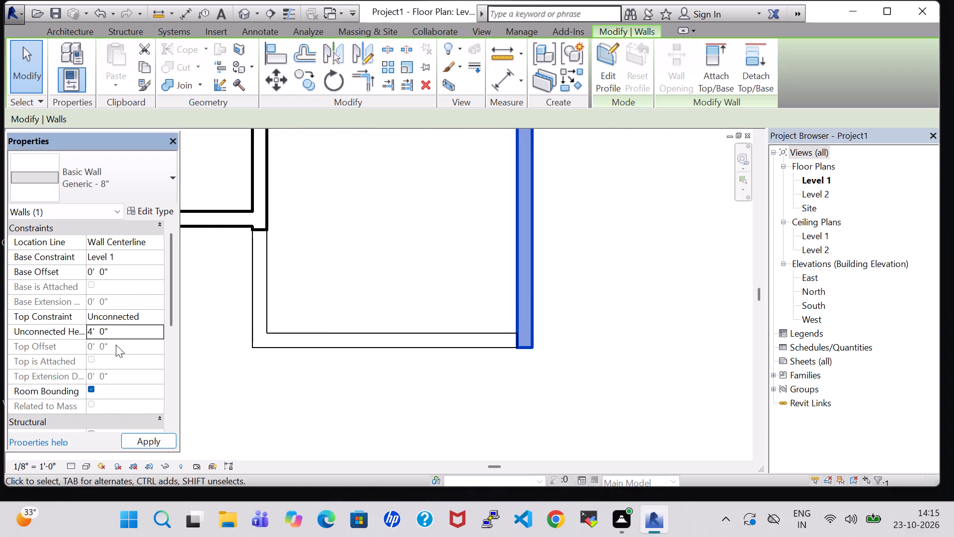
pyautogui.moveTo(616, 266); pyautogui.dragTo(524, 417, button='middle')
pyautogui.scroll(-3, 503, 323)
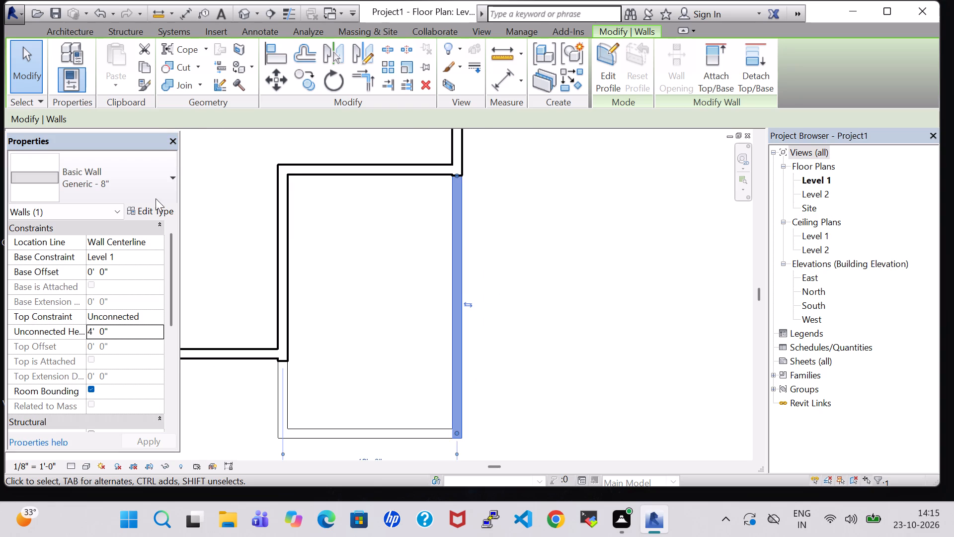
pyautogui.click(599, 266)
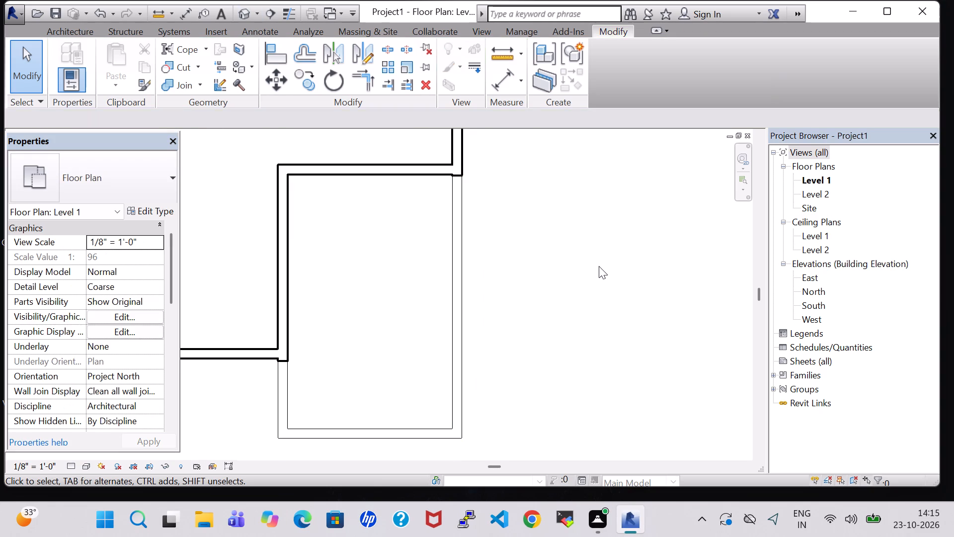
# Open the default 3D view of the walls and set its visual style to Realistic.
pyautogui.click(246, 12)
pyautogui.scroll(-1, 590, 336)
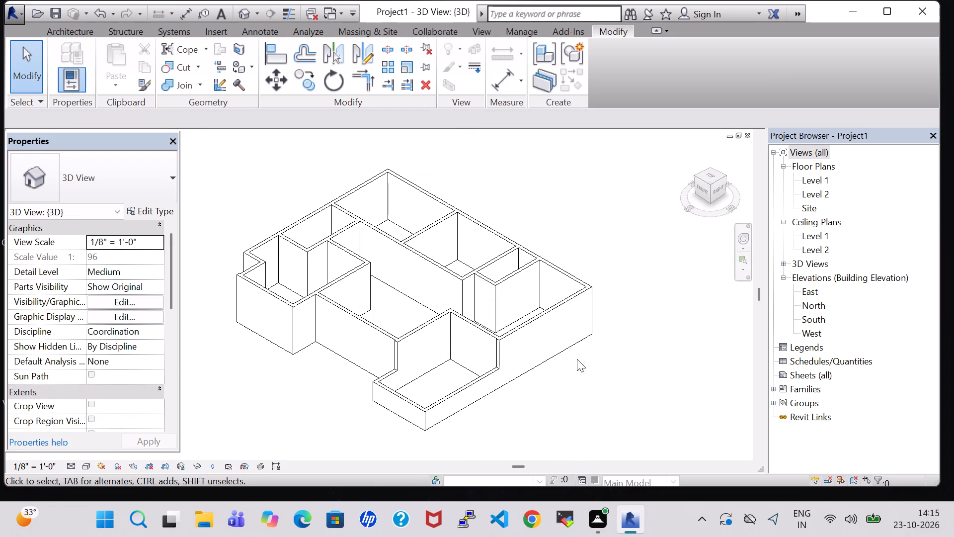
pyautogui.click(86, 463)
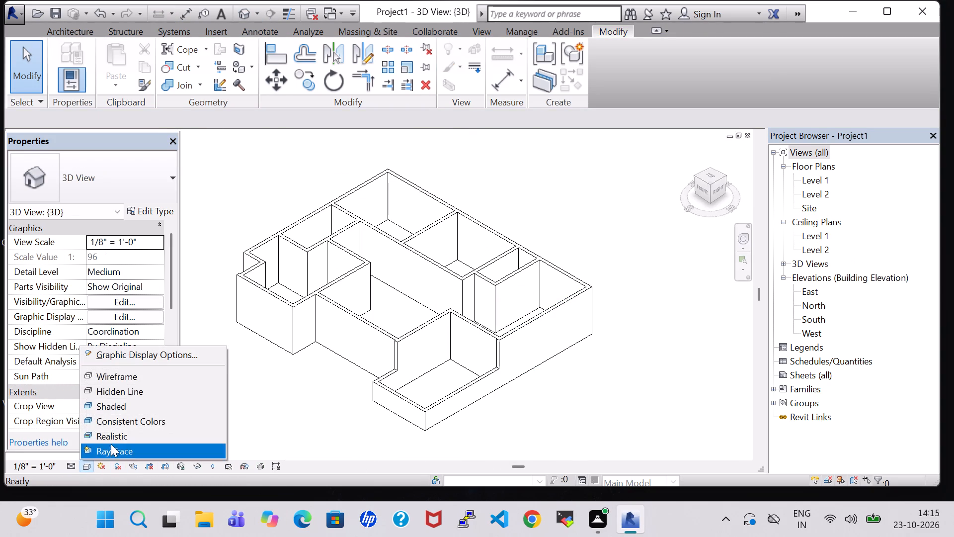
pyautogui.click(111, 441)
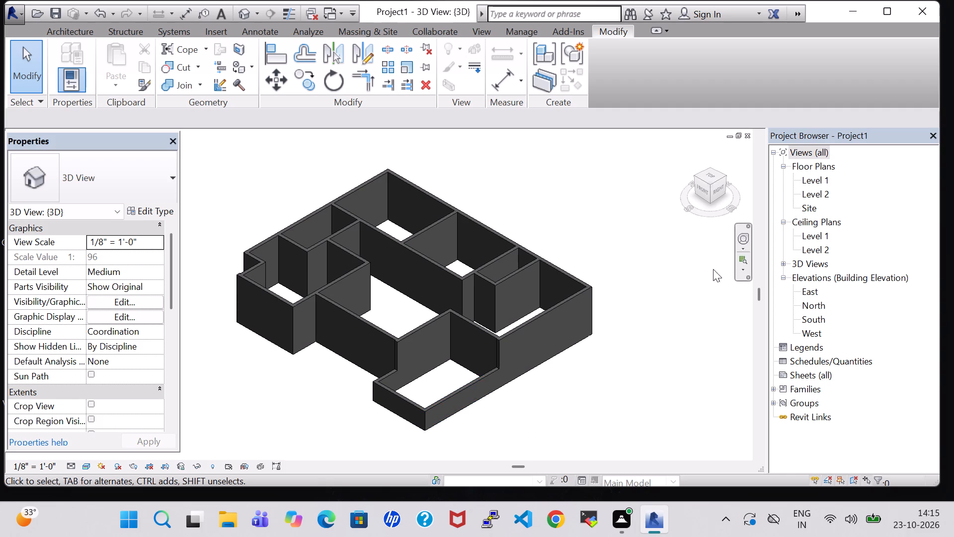
# In the Level 1 floor plan, sketch a railing path about 5' 3" long along the outer edge of the balcony's low left wall.
pyautogui.doubleClick(821, 178)
pyautogui.scroll(-2, 754, 531)
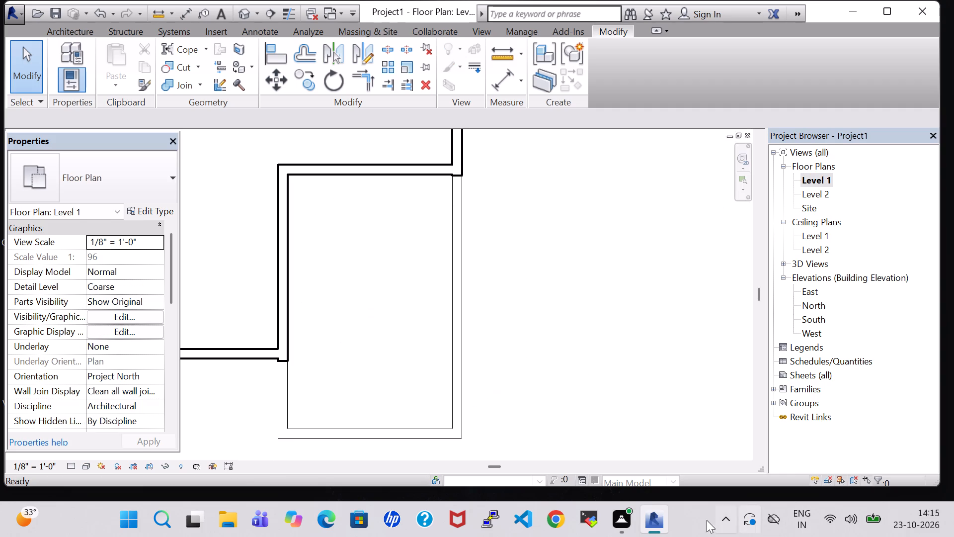
pyautogui.scroll(-1, 484, 528)
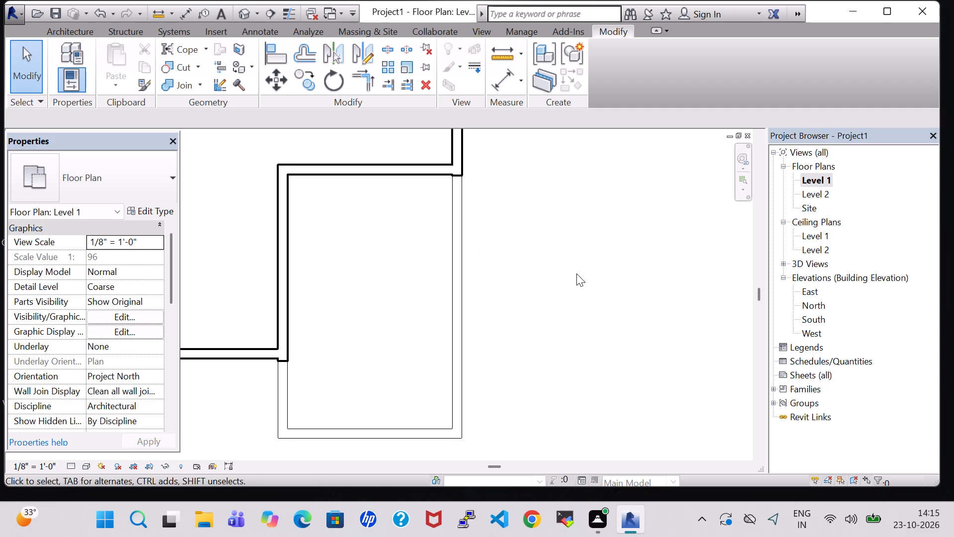
pyautogui.scroll(-4, 576, 273)
pyautogui.moveTo(565, 232); pyautogui.dragTo(602, 248, button='middle')
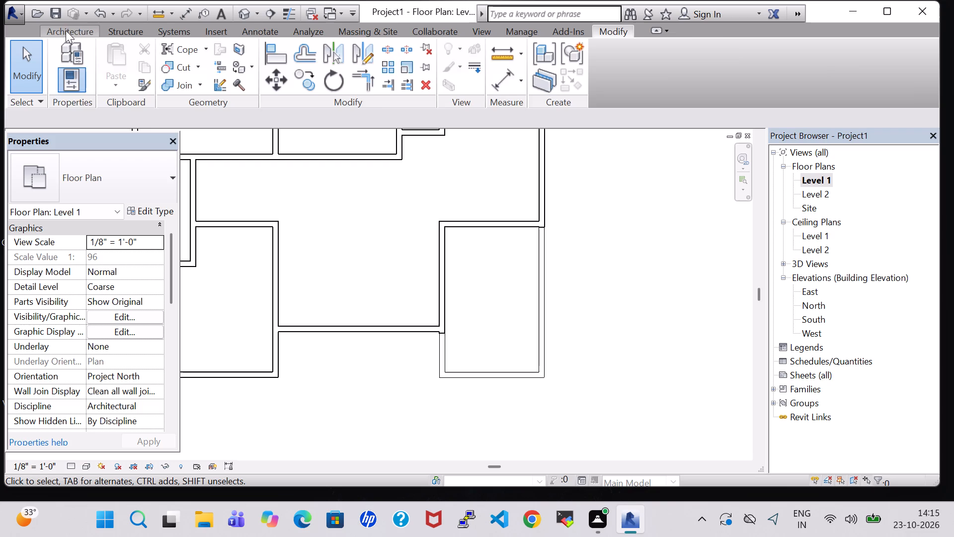
pyautogui.click(66, 30)
pyautogui.click(357, 50)
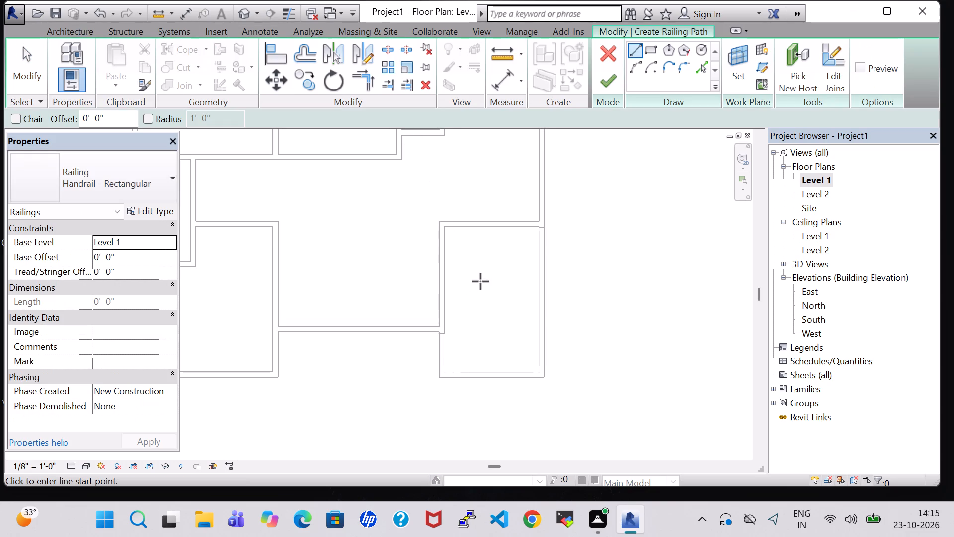
pyautogui.scroll(4, 463, 342)
pyautogui.scroll(4, 424, 332)
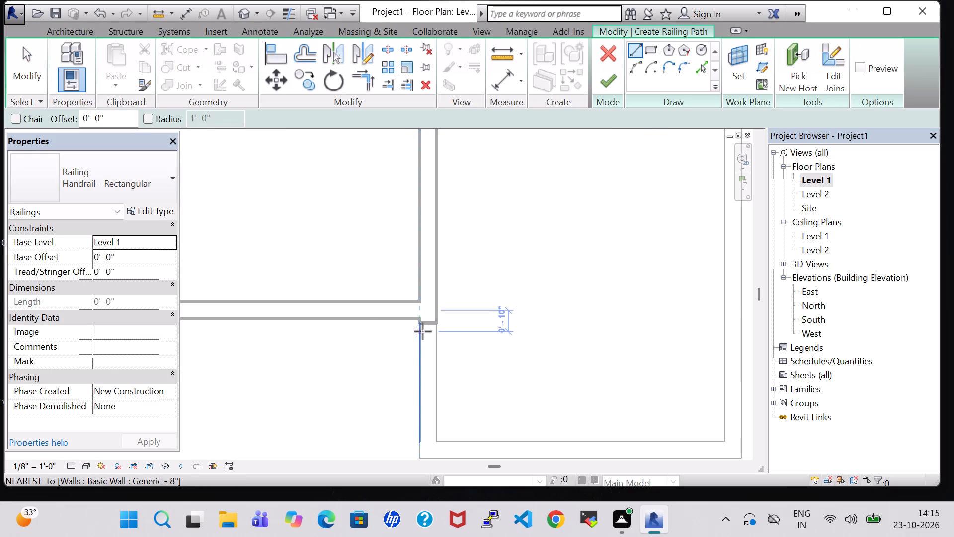
pyautogui.scroll(11, 422, 324)
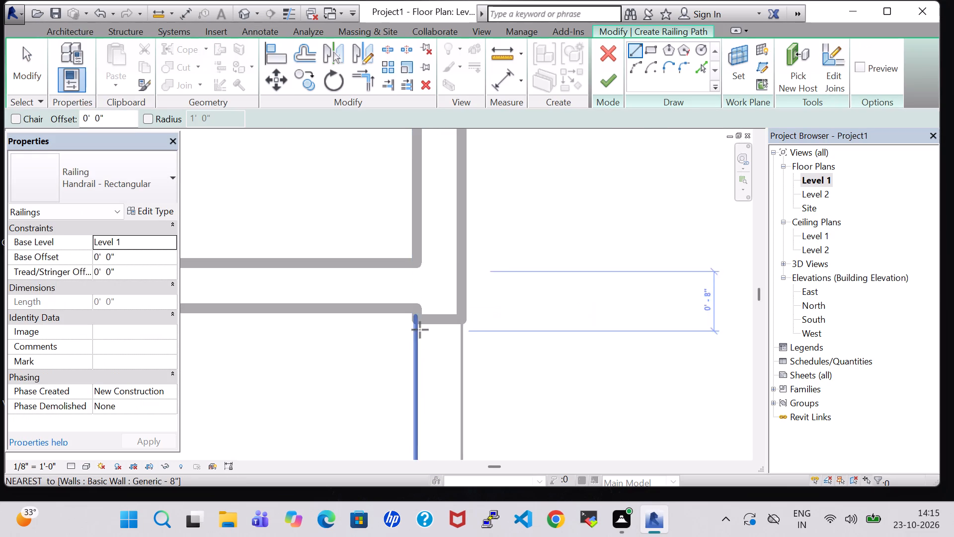
pyautogui.click(412, 320)
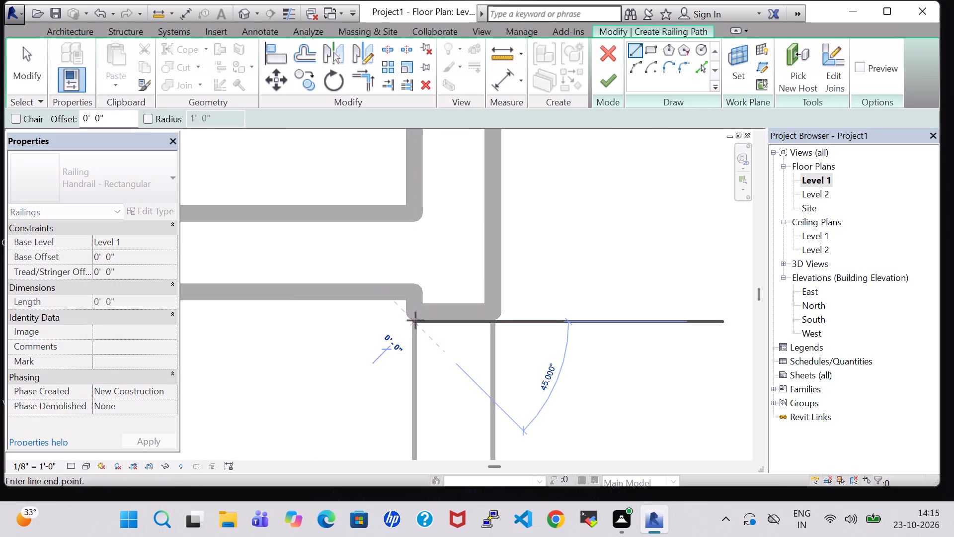
pyautogui.moveTo(425, 392); pyautogui.dragTo(403, 226, button='middle')
pyautogui.moveTo(397, 422); pyautogui.dragTo(382, 194, button='middle')
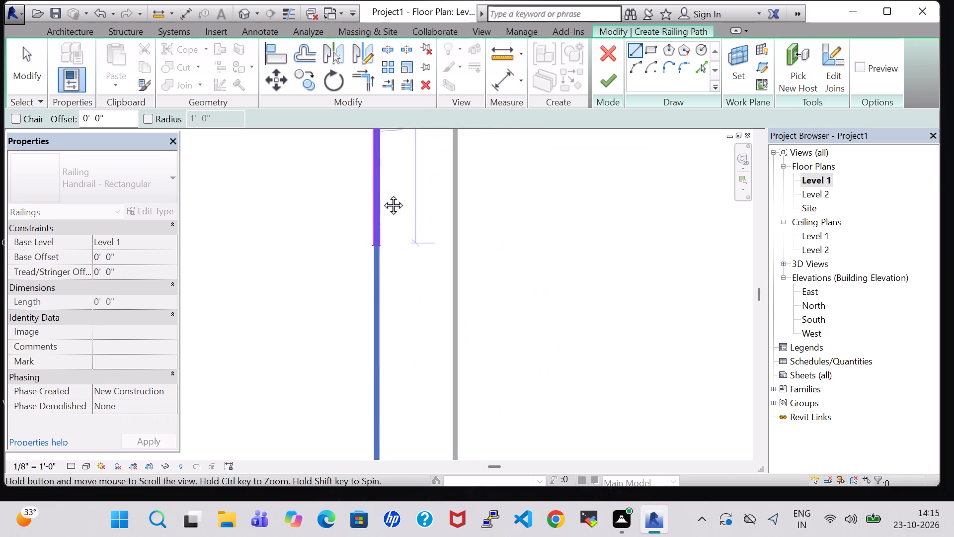
pyautogui.moveTo(382, 194); pyautogui.dragTo(382, 190, button='middle')
pyautogui.moveTo(374, 391); pyautogui.dragTo(348, 107, button='middle')
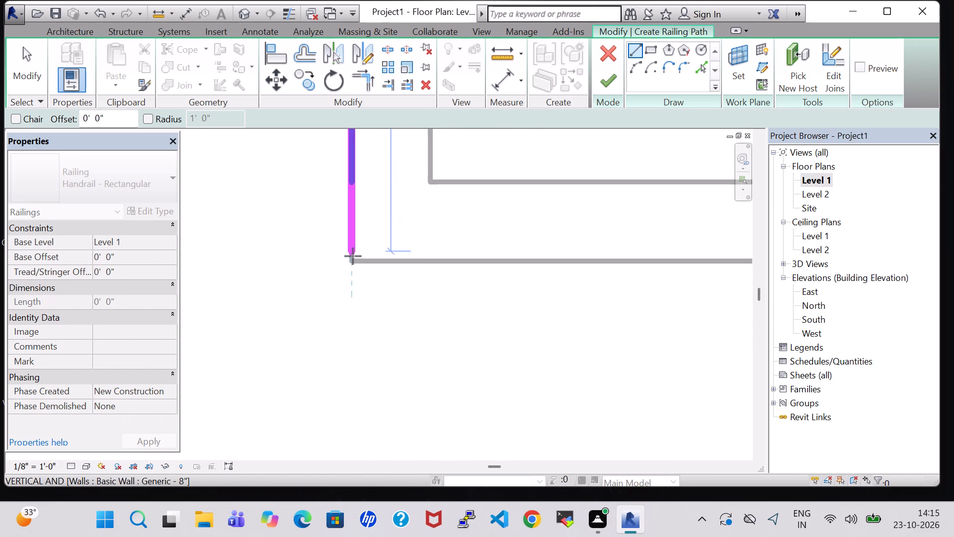
pyautogui.click(353, 263)
# Set the left railing's base offset to 4' 0" and finish the railing.
pyautogui.moveTo(632, 264); pyautogui.dragTo(479, 282, button='middle')
pyautogui.scroll(-1, 477, 283)
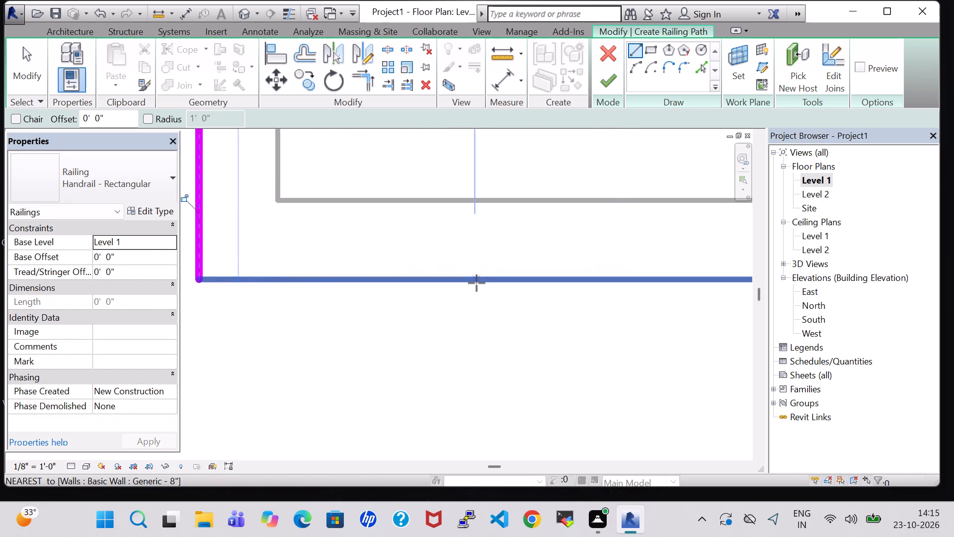
pyautogui.scroll(-4, 477, 283)
pyautogui.middleClick(586, 285)
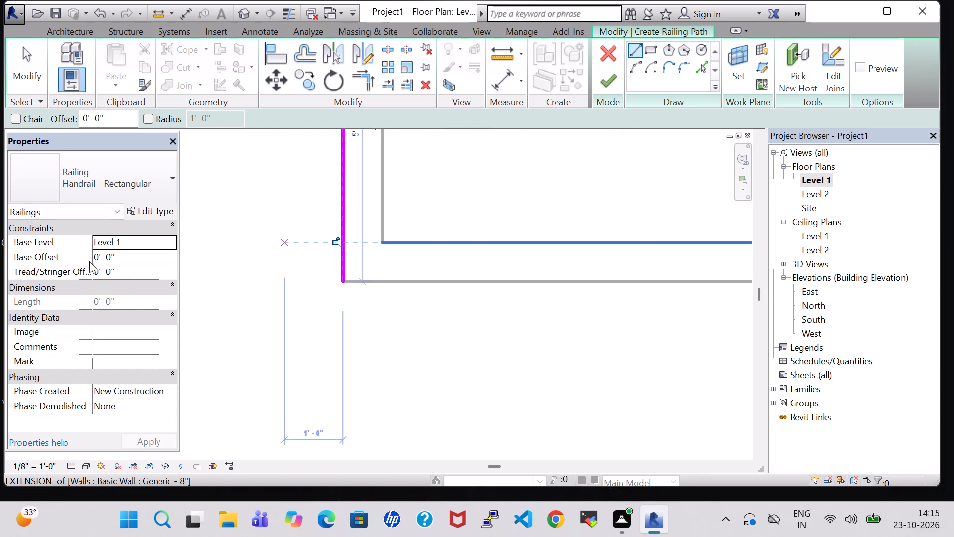
pyautogui.click(99, 257)
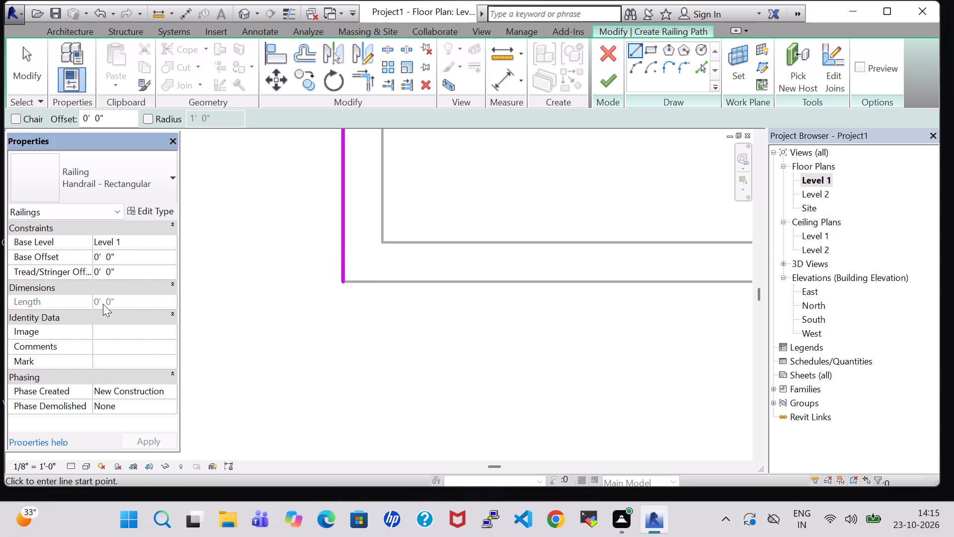
pyautogui.press('BackSpace')
pyautogui.press('4')
pyautogui.press('Return')
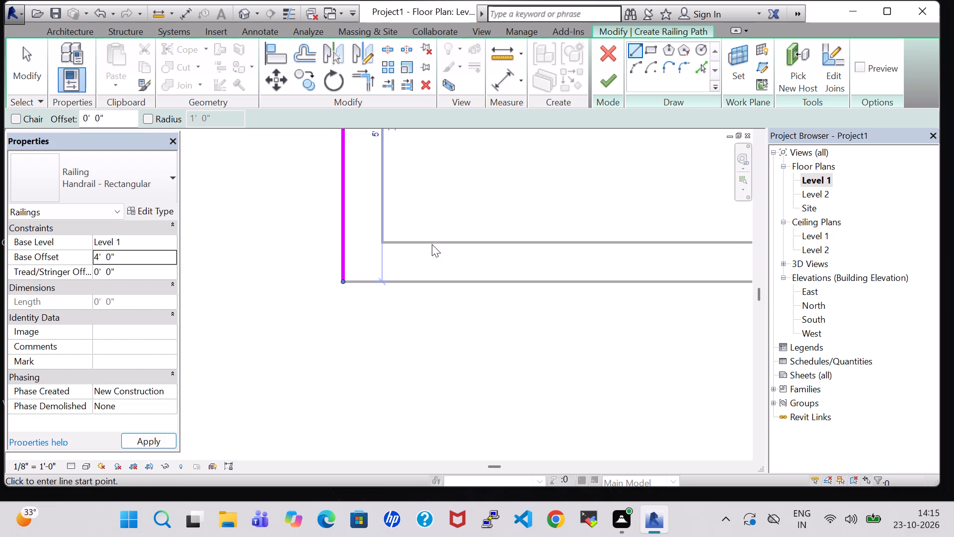
pyautogui.click(610, 74)
# In the 3D view, change the balcony's left railing type to Glass Panel - Bottom Fill.
pyautogui.scroll(2, 345, 328)
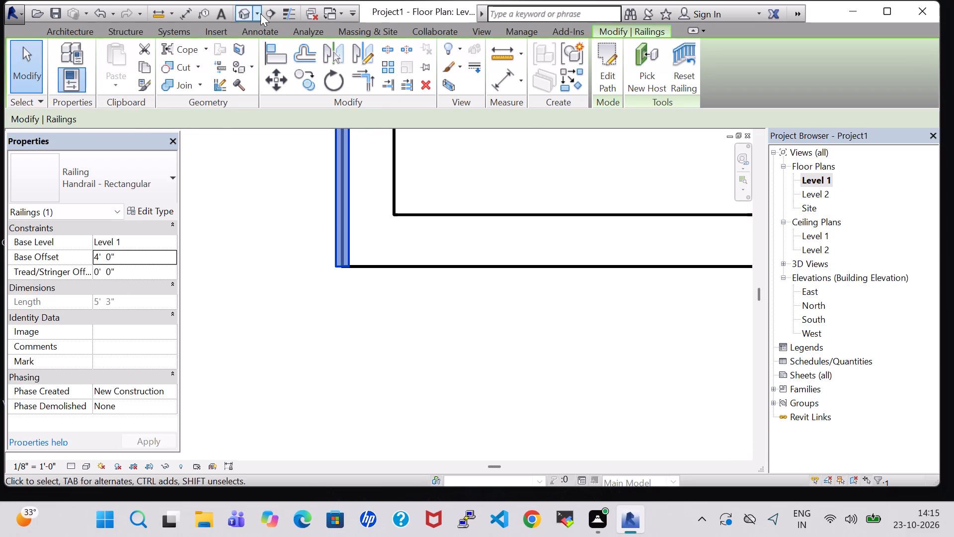
pyautogui.click(237, 13)
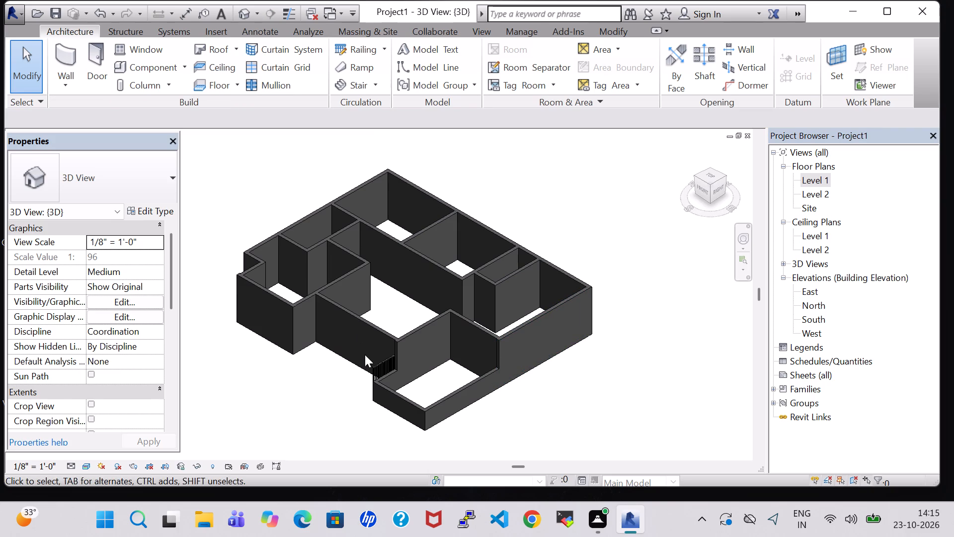
pyautogui.click(370, 362)
pyautogui.click(154, 180)
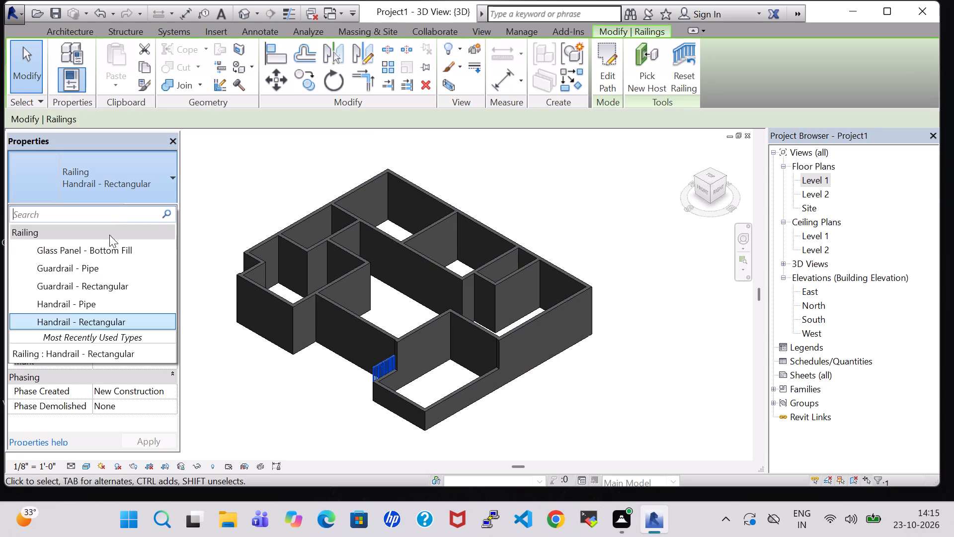
pyautogui.click(108, 248)
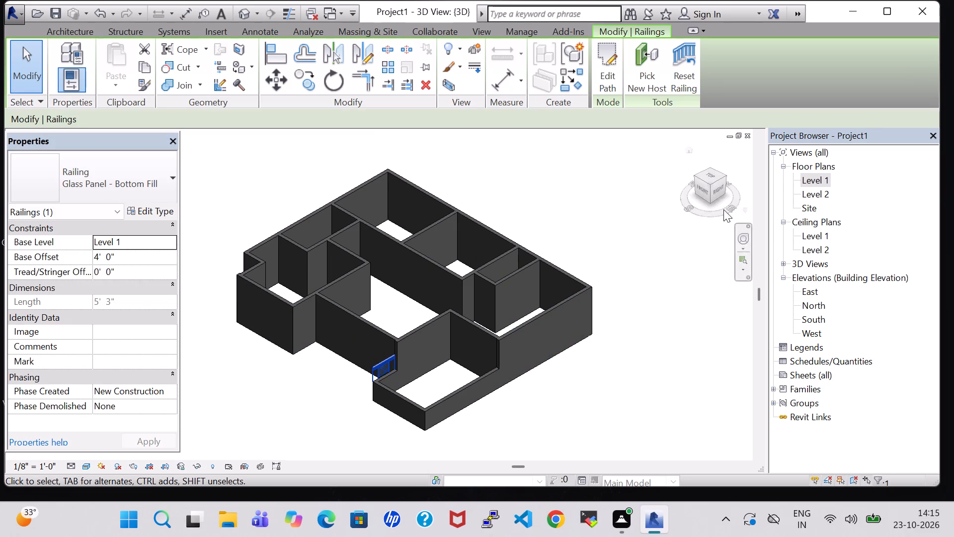
# In the Level 1 plan, create a 12' 8" railing along the outer edge of the balcony's bottom wall, corner to corner.
pyautogui.doubleClick(817, 181)
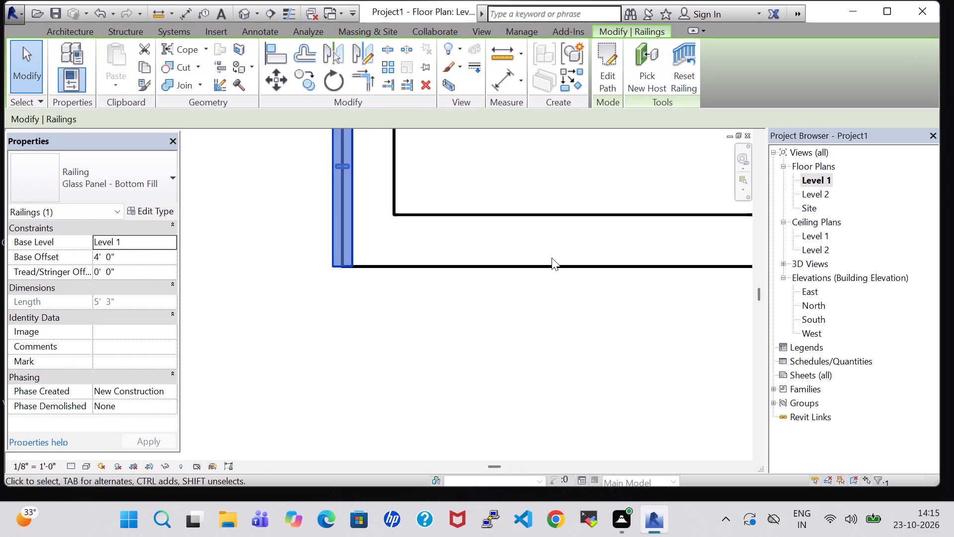
pyautogui.scroll(-2, 552, 258)
pyautogui.moveTo(567, 299); pyautogui.dragTo(471, 303, button='middle')
pyautogui.scroll(-5, 448, 305)
pyautogui.moveTo(621, 335); pyautogui.dragTo(606, 337, button='middle')
pyautogui.moveTo(505, 338); pyautogui.dragTo(376, 338, button='middle')
pyautogui.scroll(-2, 388, 288)
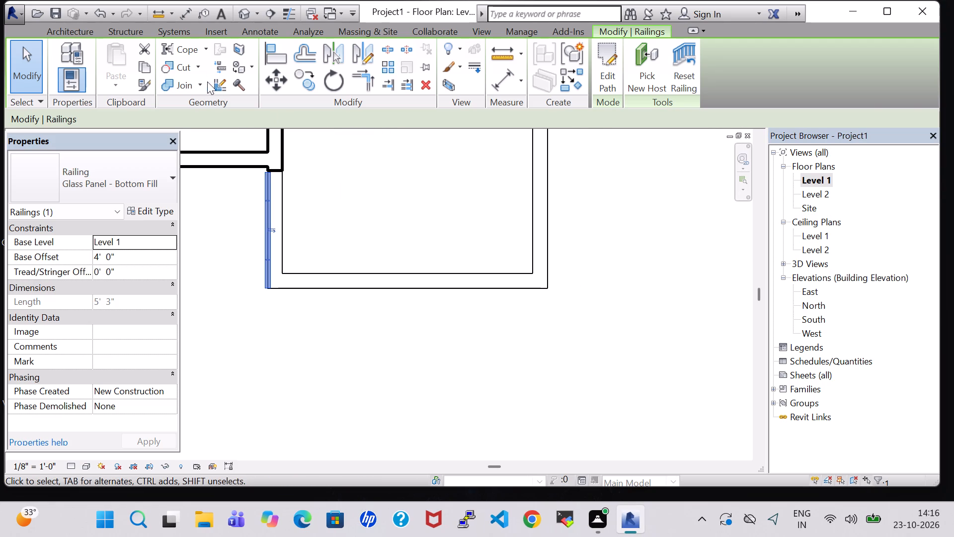
pyautogui.click(72, 26)
pyautogui.click(346, 50)
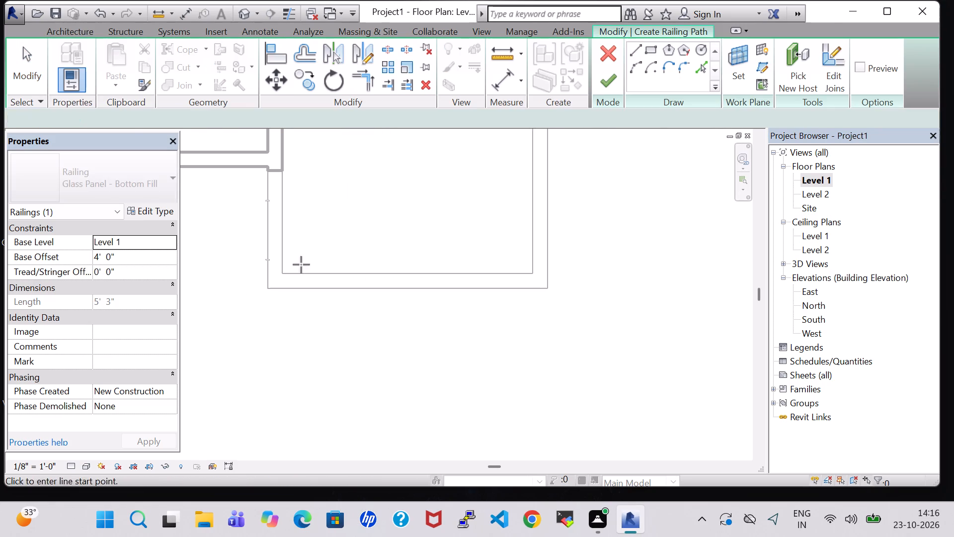
pyautogui.scroll(7, 290, 296)
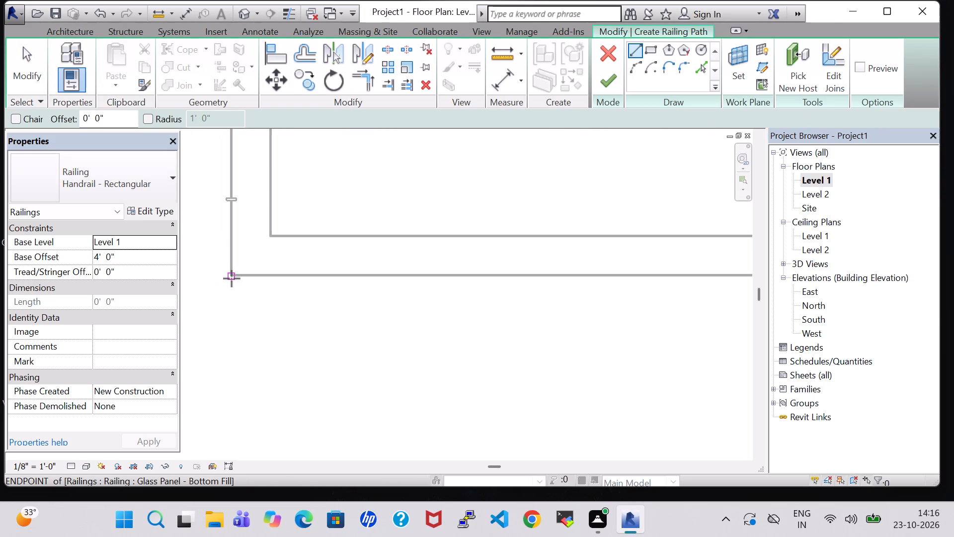
pyautogui.click(232, 276)
pyautogui.moveTo(702, 278); pyautogui.dragTo(488, 278, button='middle')
pyautogui.scroll(-3, 467, 281)
pyautogui.moveTo(634, 274); pyautogui.dragTo(552, 274, button='middle')
pyautogui.scroll(3, 552, 274)
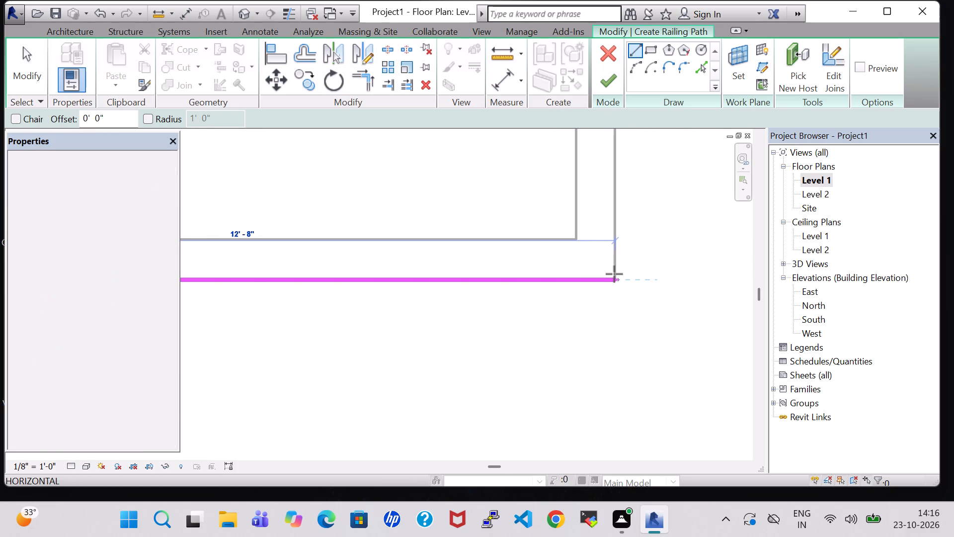
pyautogui.click(615, 276)
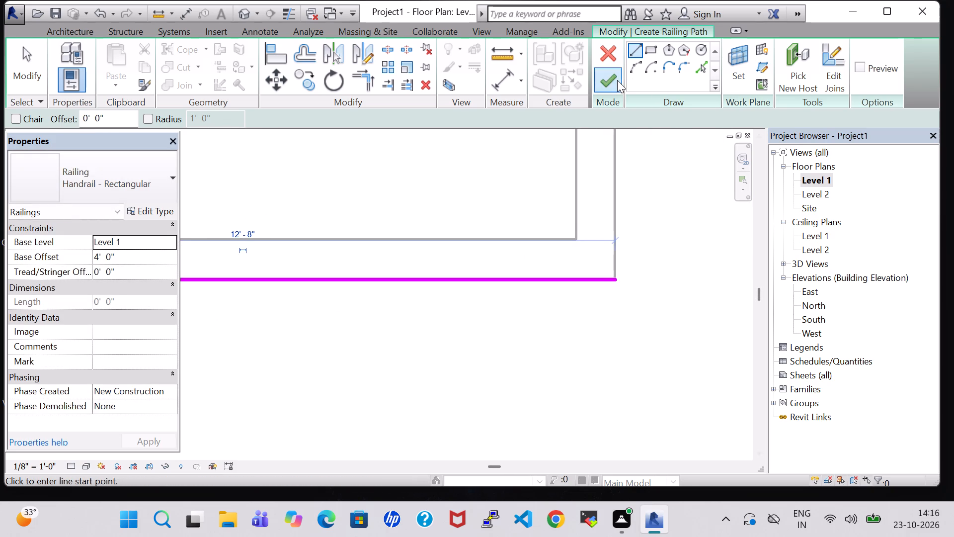
pyautogui.click(617, 80)
# In the 3D view, change the balcony's bottom railing type to Glass Panel - Bottom Fill.
pyautogui.scroll(-3, 581, 196)
pyautogui.moveTo(617, 199); pyautogui.dragTo(603, 298, button='middle')
pyautogui.scroll(-3, 650, 236)
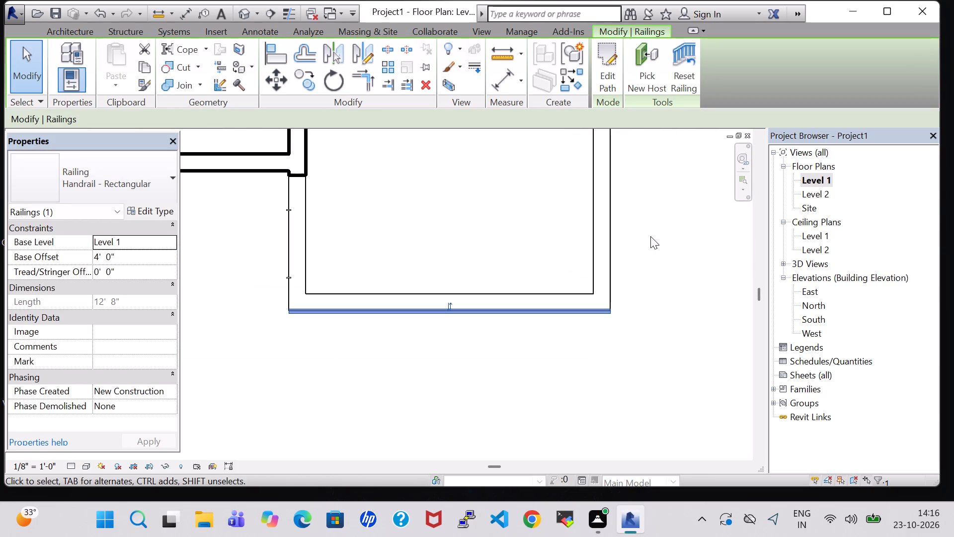
pyautogui.click(238, 15)
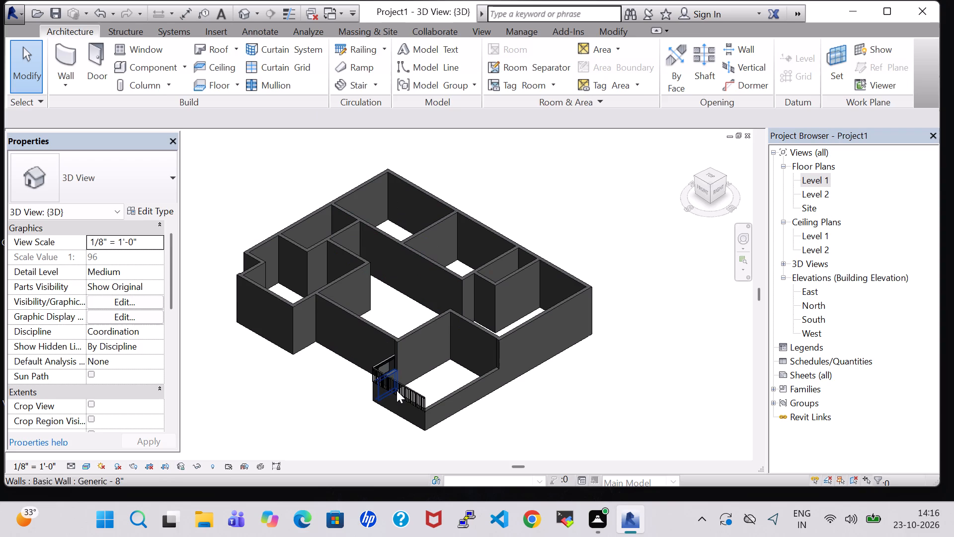
pyautogui.click(398, 391)
pyautogui.click(139, 176)
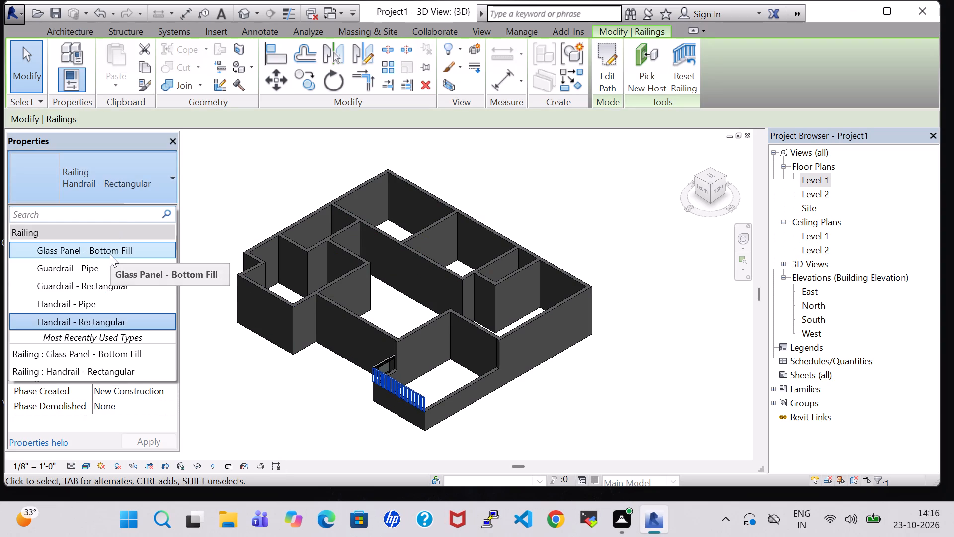
pyautogui.click(108, 255)
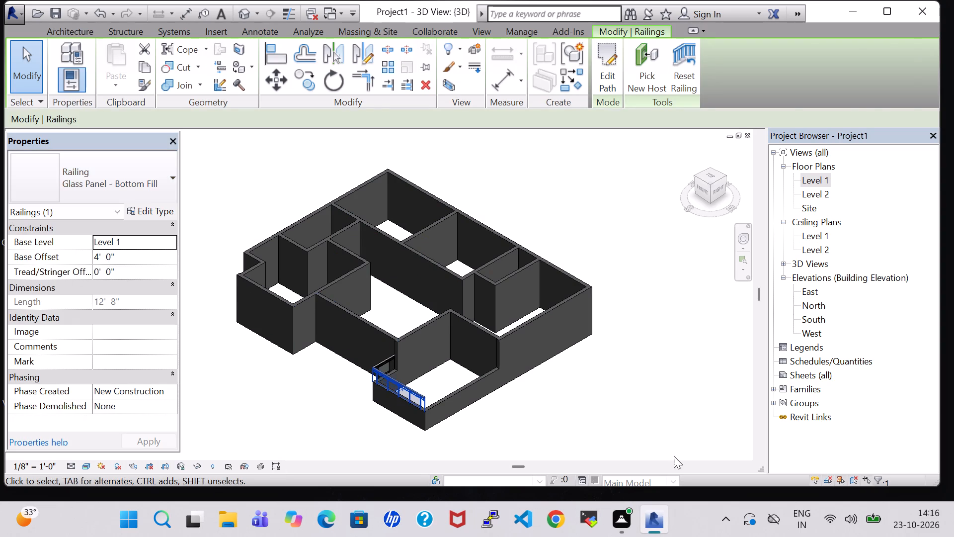
pyautogui.click(606, 419)
# In the Level 1 plan, split the balcony's right wall near its upper end and about 1' 6" above the bottom wall.
pyautogui.doubleClick(817, 182)
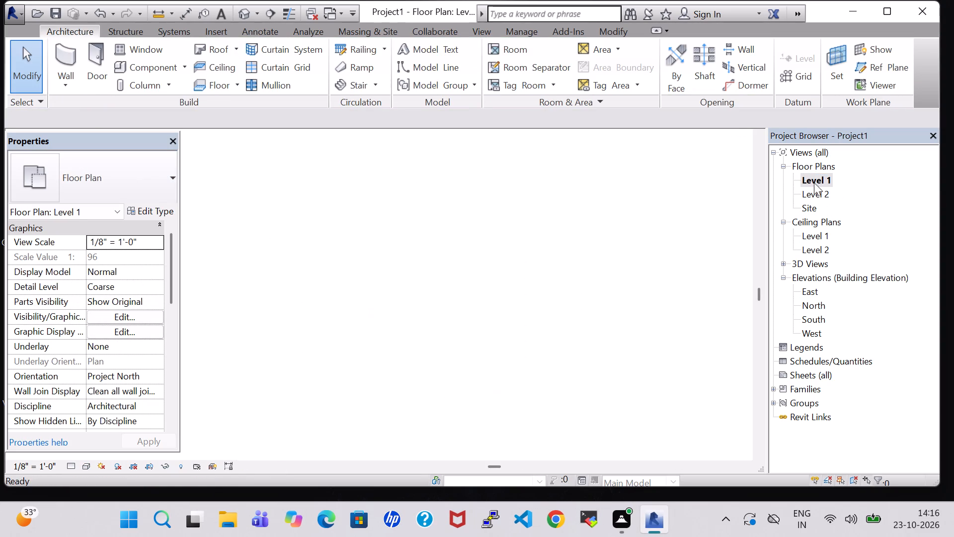
pyautogui.scroll(-5, 552, 249)
pyautogui.moveTo(617, 220); pyautogui.dragTo(550, 282, button='middle')
pyautogui.scroll(-2, 547, 293)
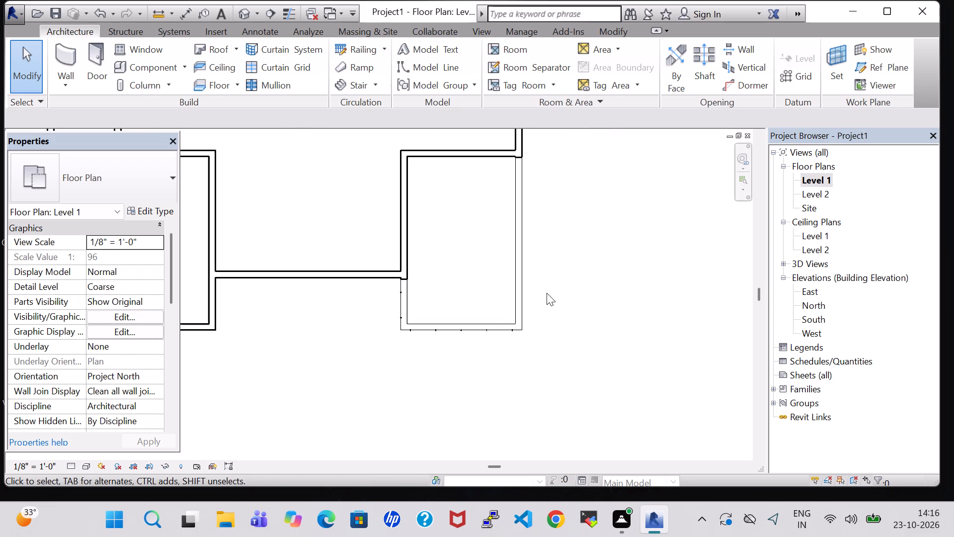
pyautogui.click(616, 34)
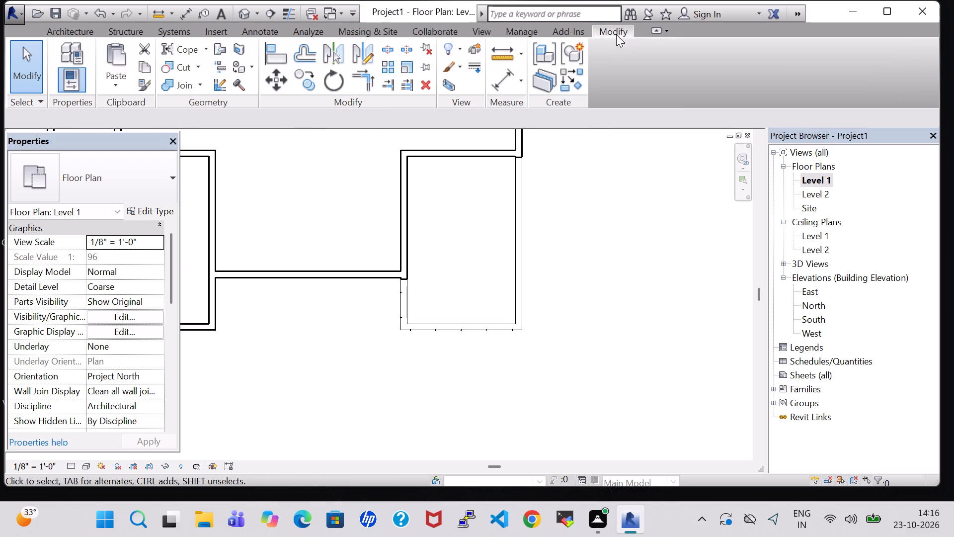
pyautogui.scroll(2, 529, 211)
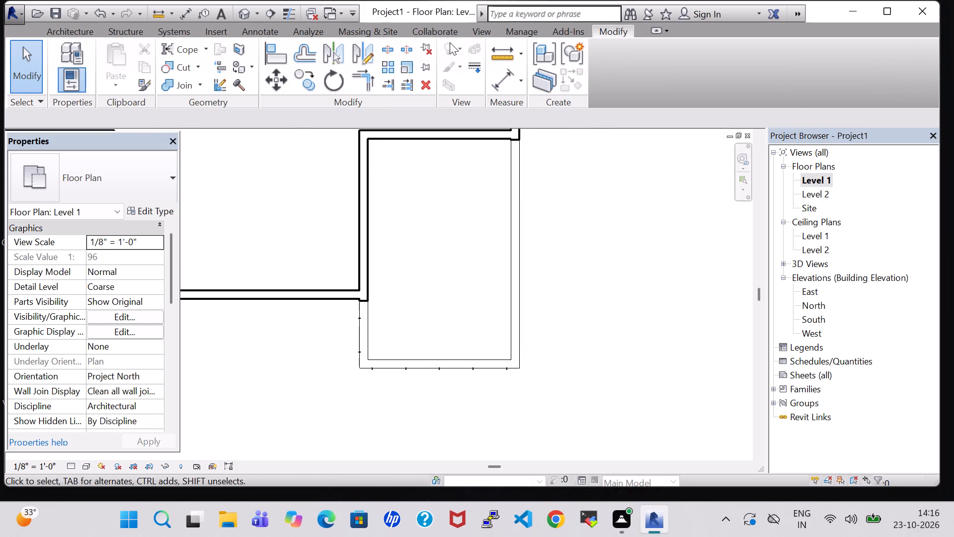
pyautogui.click(396, 42)
pyautogui.click(517, 179)
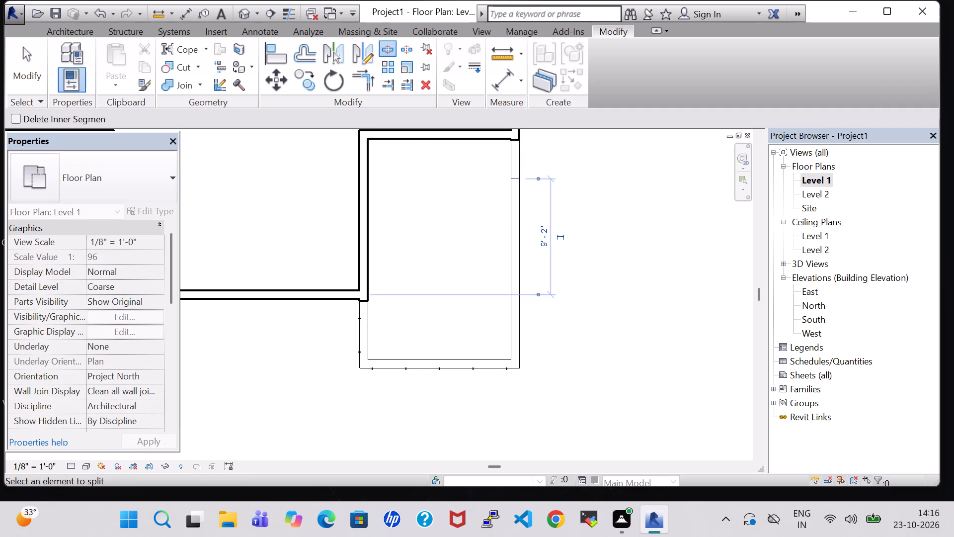
pyautogui.click(514, 346)
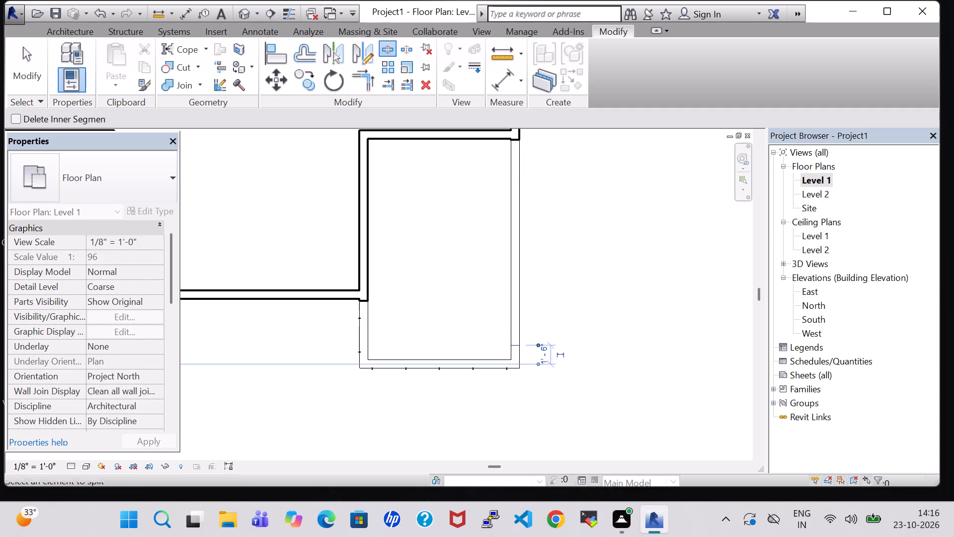
pyautogui.press('Escape')
pyautogui.press('Escape')
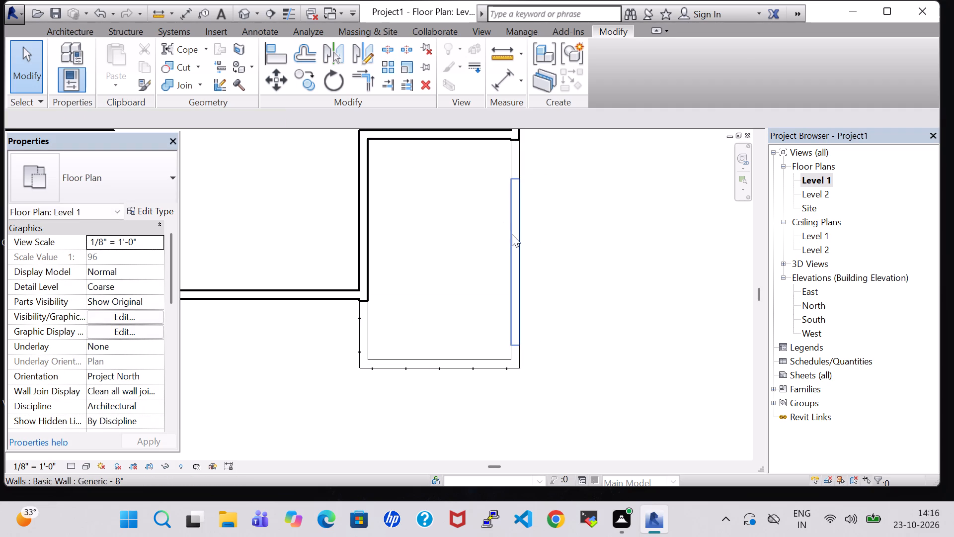
# Delete the middle segment of the balcony's split right wall.
pyautogui.click(512, 234)
pyautogui.press('Delete')
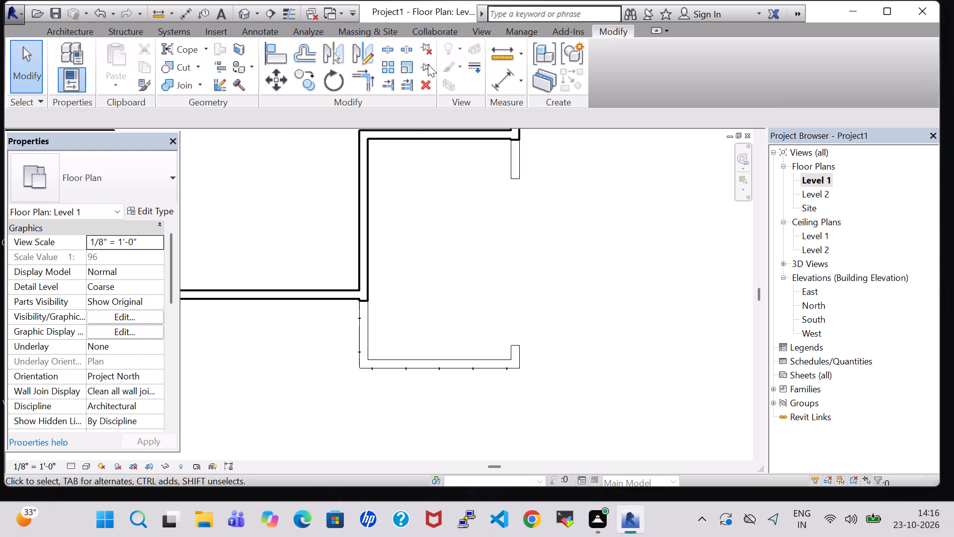
# In the Level 1 plan, draw a 3' 6" Generic - 8" wall upward from the balcony's lower right wall stub.
pyautogui.click(248, 8)
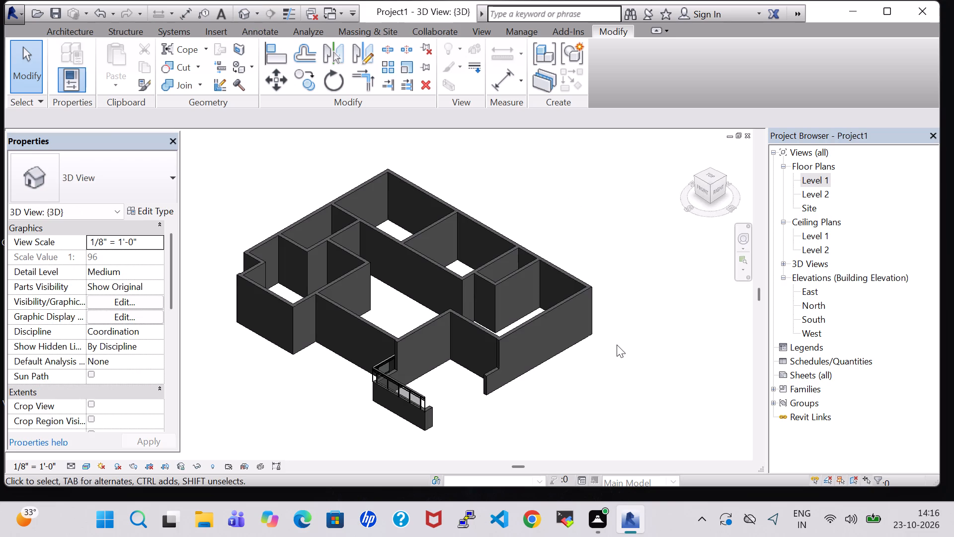
pyautogui.doubleClick(812, 182)
pyautogui.scroll(-1, 565, 338)
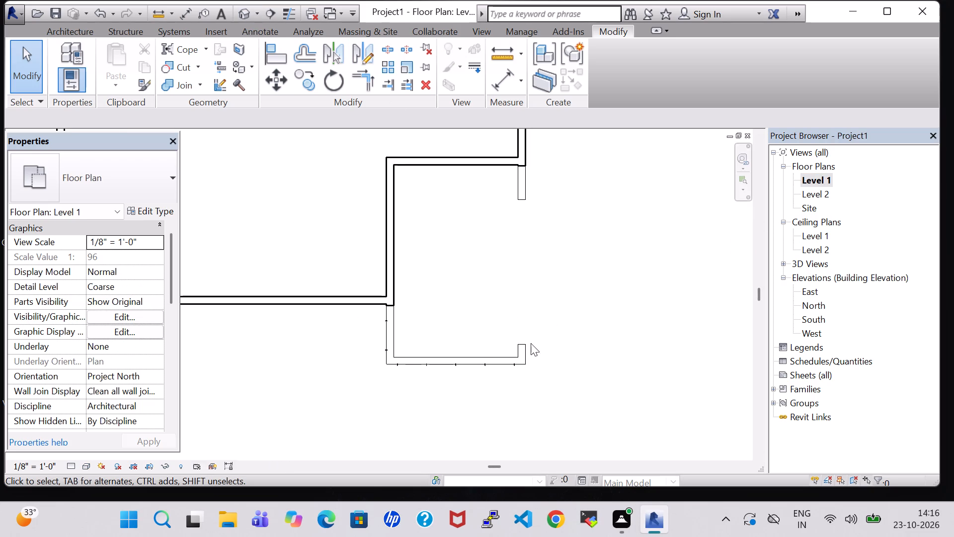
pyautogui.click(80, 31)
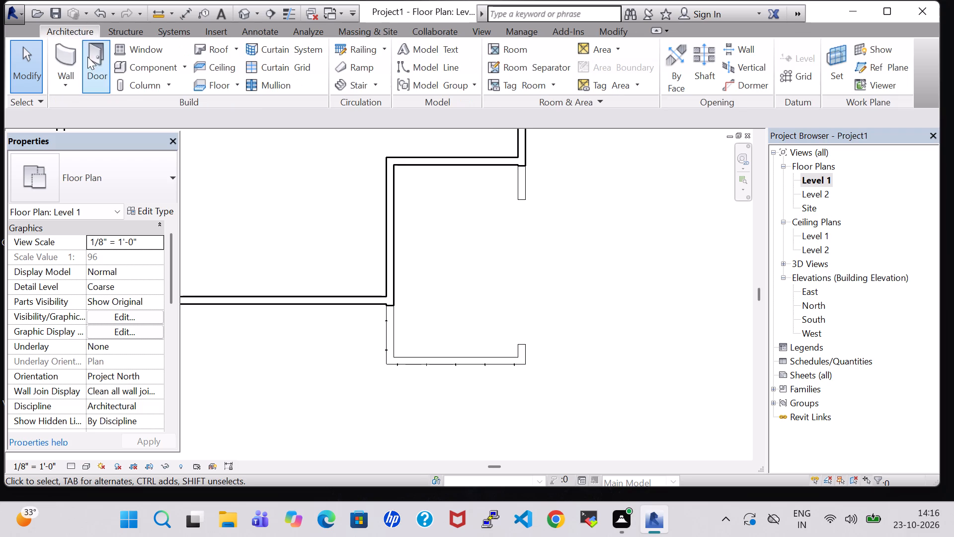
pyautogui.click(63, 49)
pyautogui.scroll(2, 574, 356)
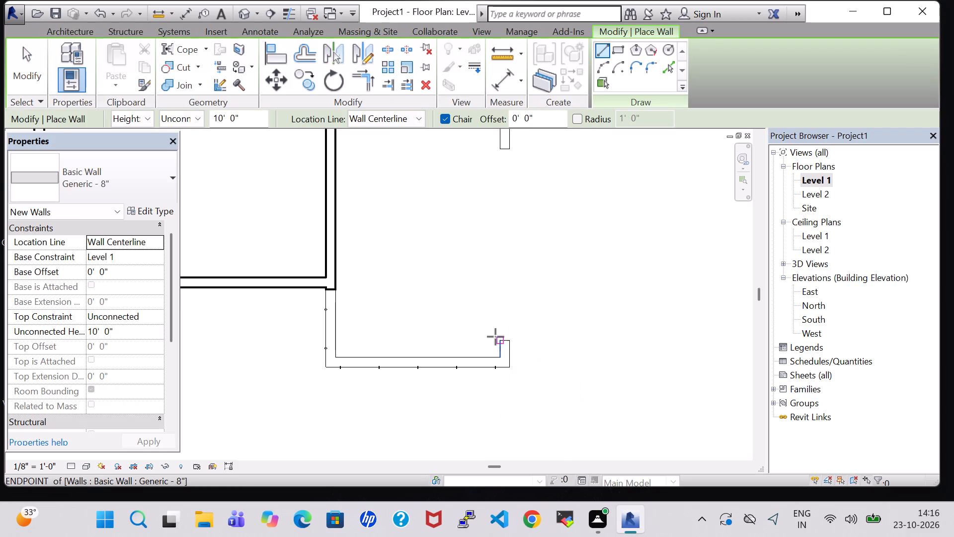
pyautogui.click(505, 342)
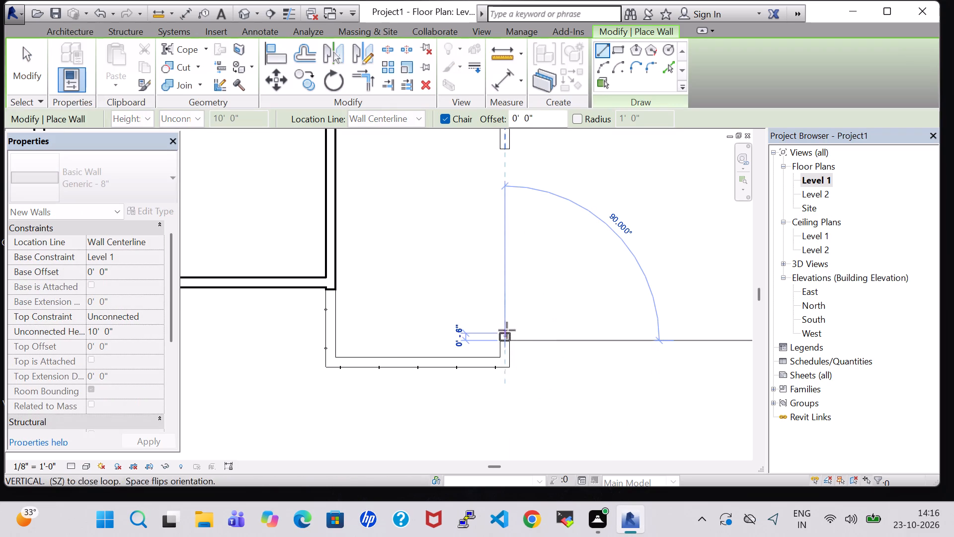
pyautogui.click(510, 292)
pyautogui.press('Escape')
pyautogui.press('Escape')
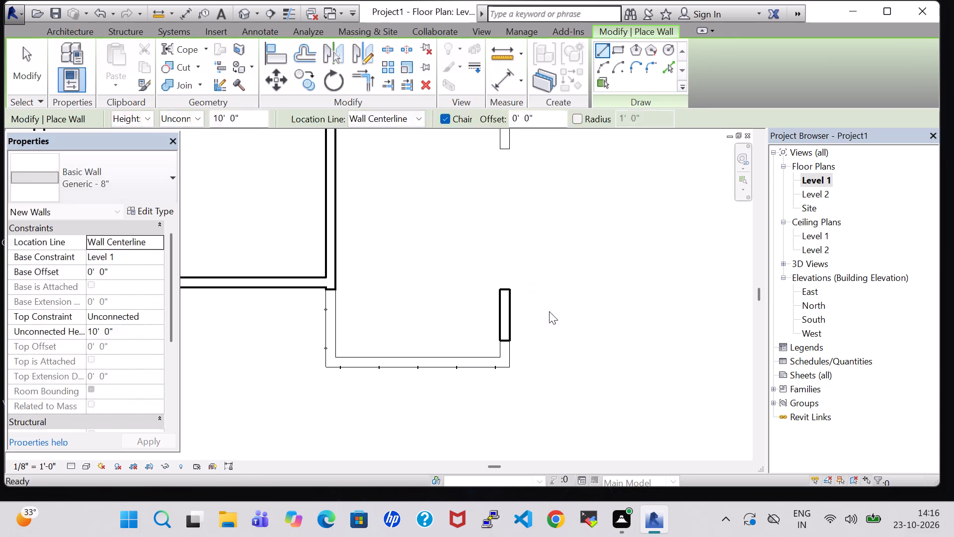
# Set the new balcony wall segment's unconnected height to 4' 0" and check it in the 3D view.
pyautogui.click(507, 312)
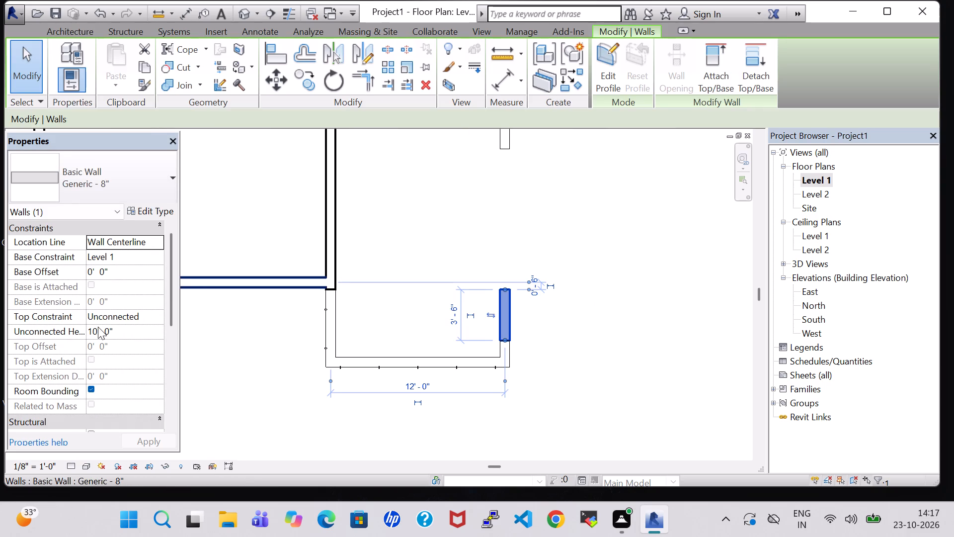
pyautogui.click(97, 330)
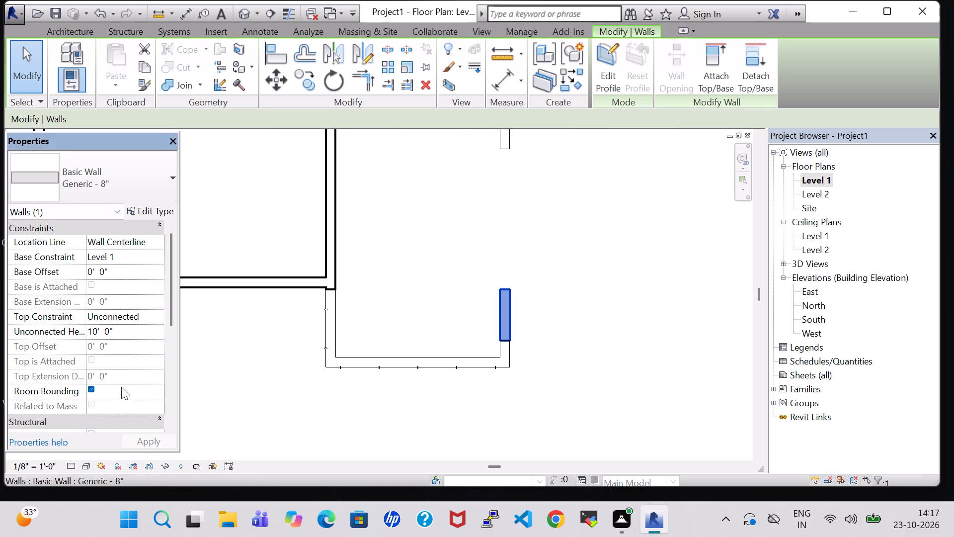
pyautogui.press('BackSpace')
pyautogui.press('BackSpace')
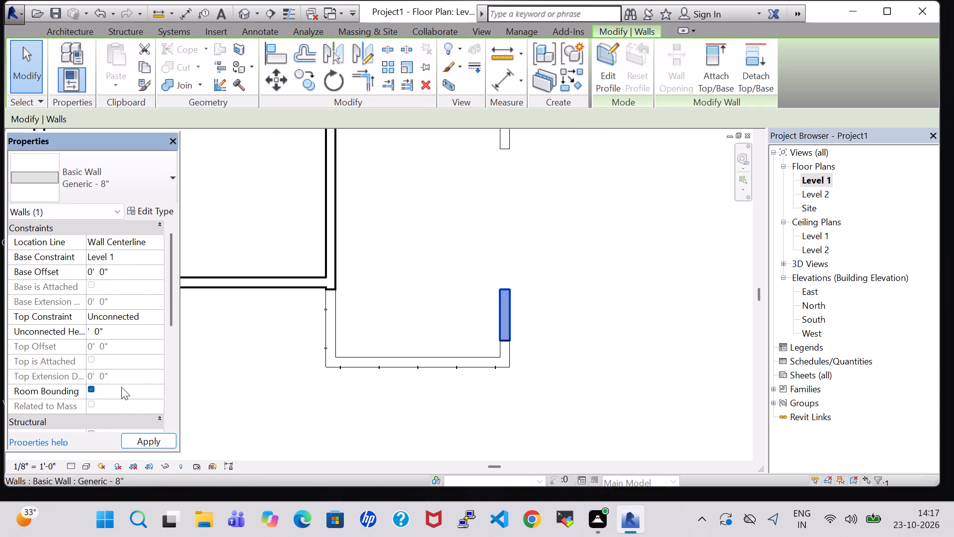
pyautogui.press('4')
pyautogui.press('Return')
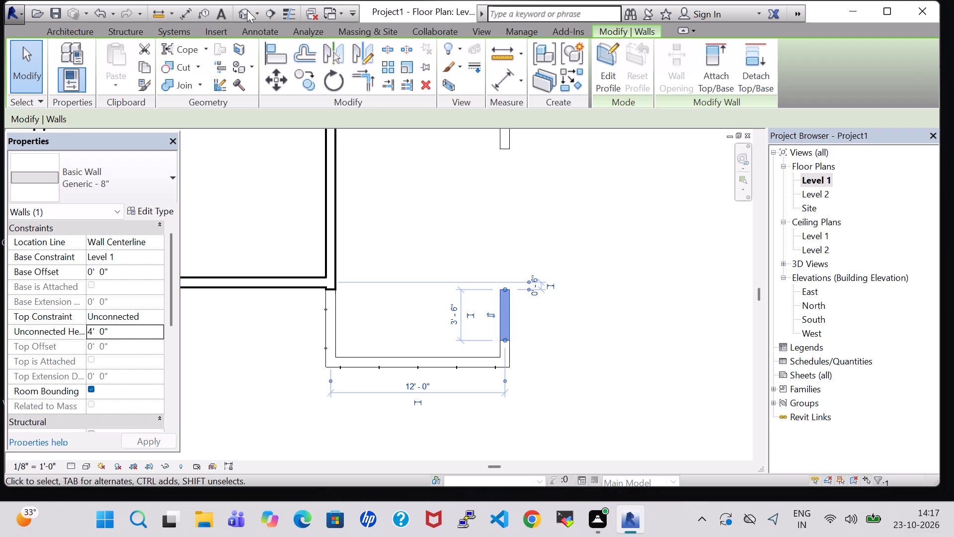
pyautogui.click(246, 12)
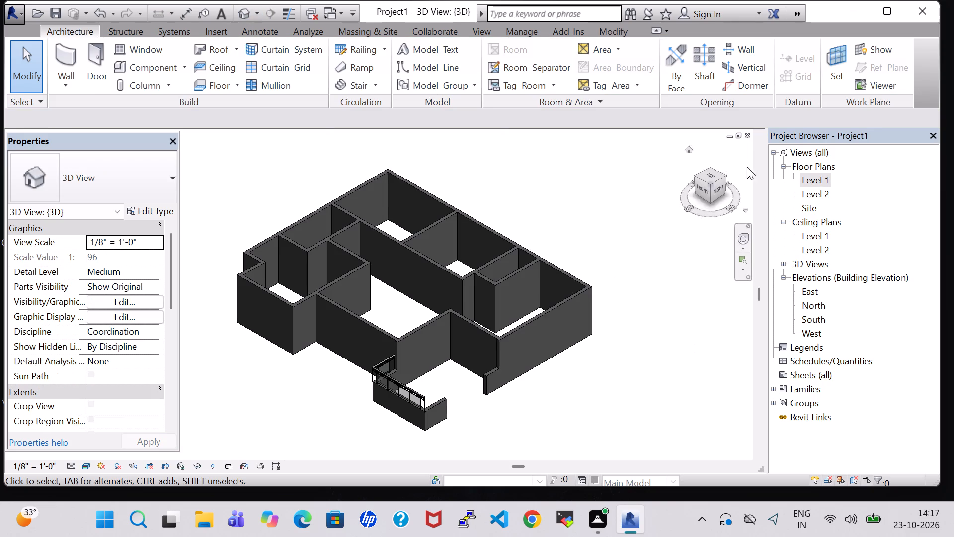
# In the Level 1 plan, create a 5' 4" railing along the outer edge of the balcony's lower right wall.
pyautogui.doubleClick(822, 179)
pyautogui.scroll(-2, 537, 271)
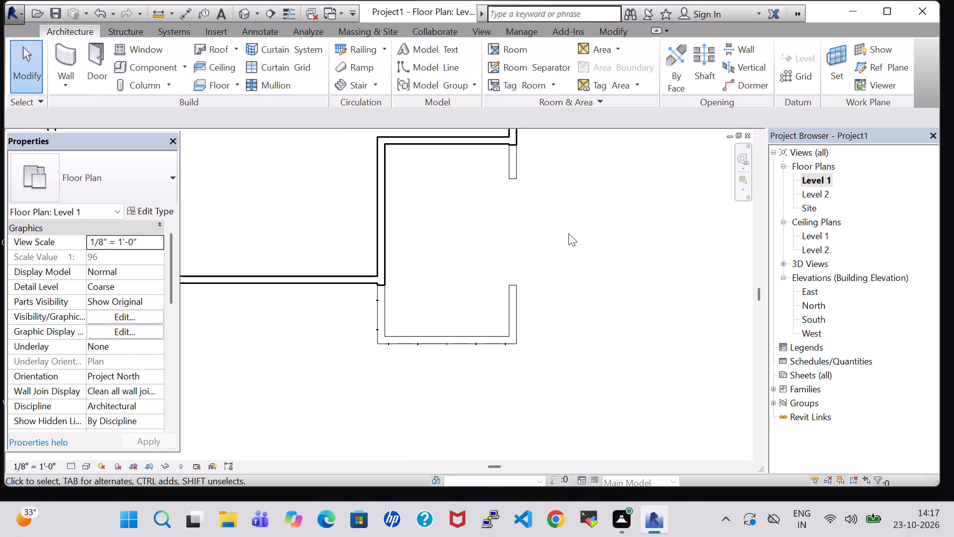
pyautogui.click(352, 46)
pyautogui.scroll(2, 464, 305)
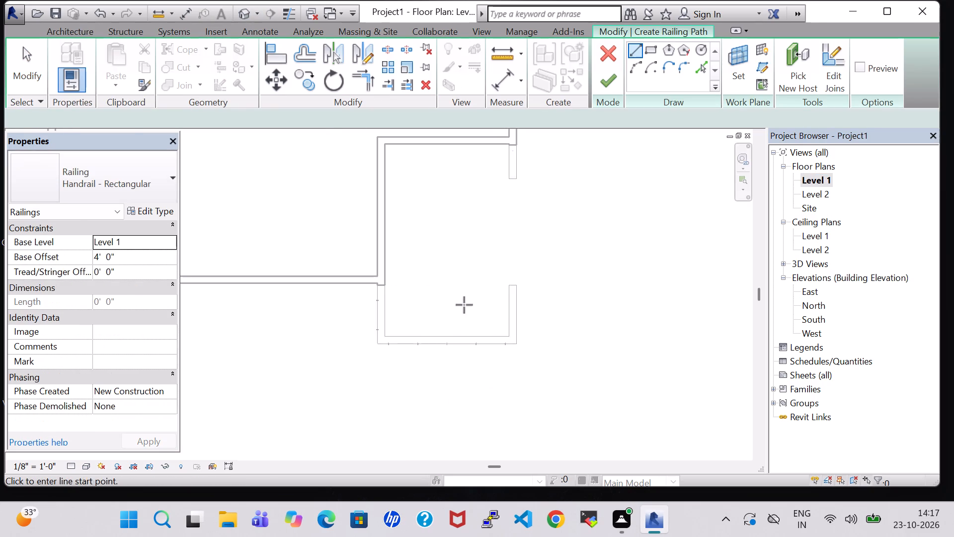
pyautogui.scroll(2, 464, 305)
pyautogui.scroll(6, 555, 373)
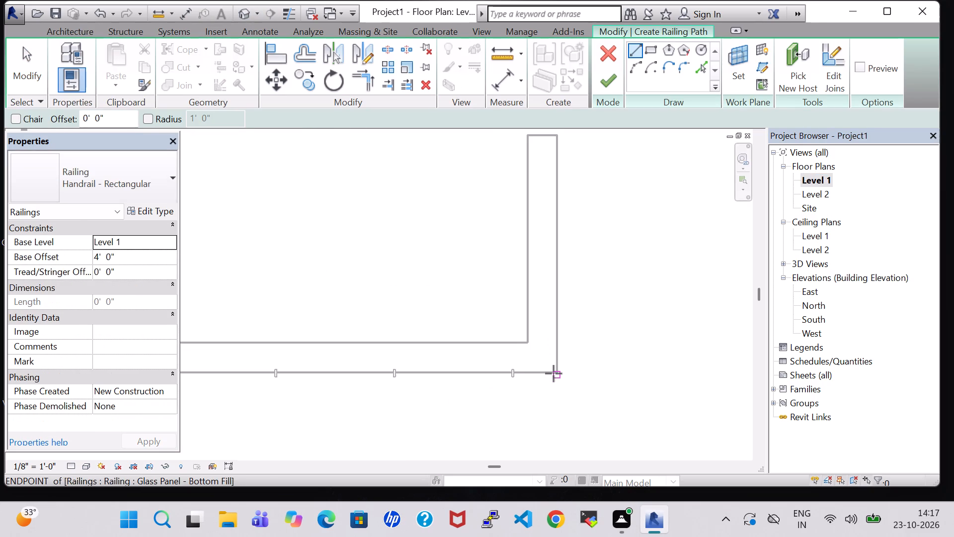
pyautogui.click(558, 371)
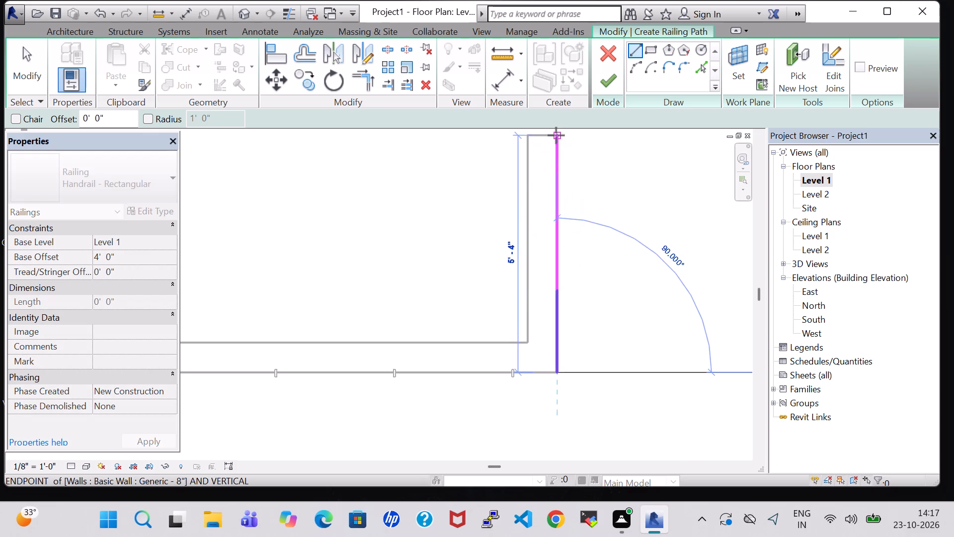
pyautogui.click(556, 135)
pyautogui.moveTo(560, 167); pyautogui.dragTo(510, 282, button='middle')
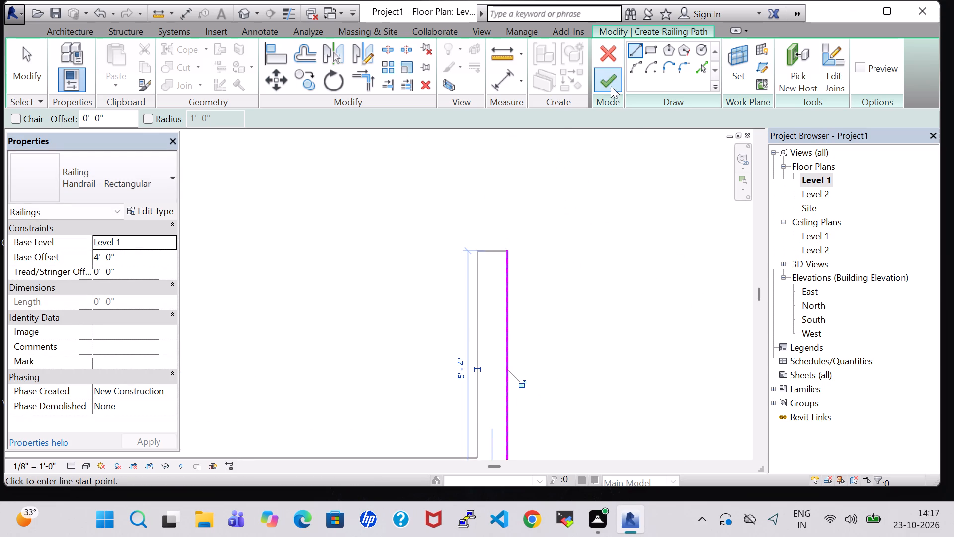
pyautogui.click(606, 71)
pyautogui.scroll(-5, 592, 229)
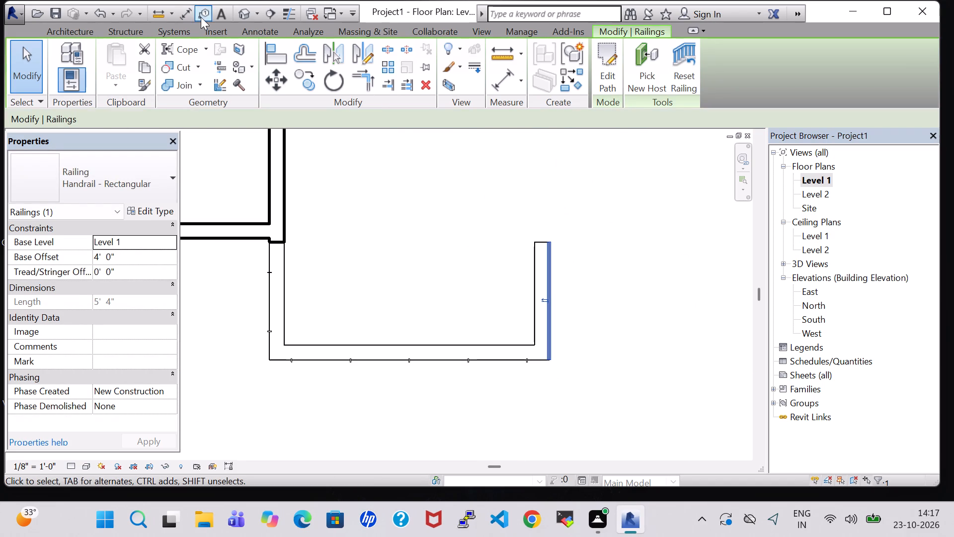
# In the 3D view, change the balcony's lower right railing type to Glass Panel - Bottom Fill.
pyautogui.click(240, 13)
pyautogui.click(436, 397)
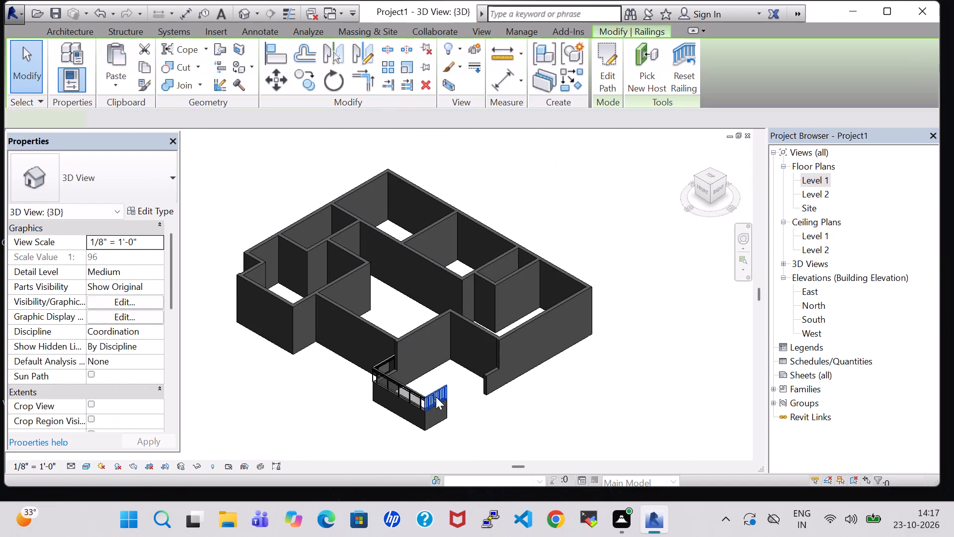
pyautogui.click(93, 159)
pyautogui.click(119, 253)
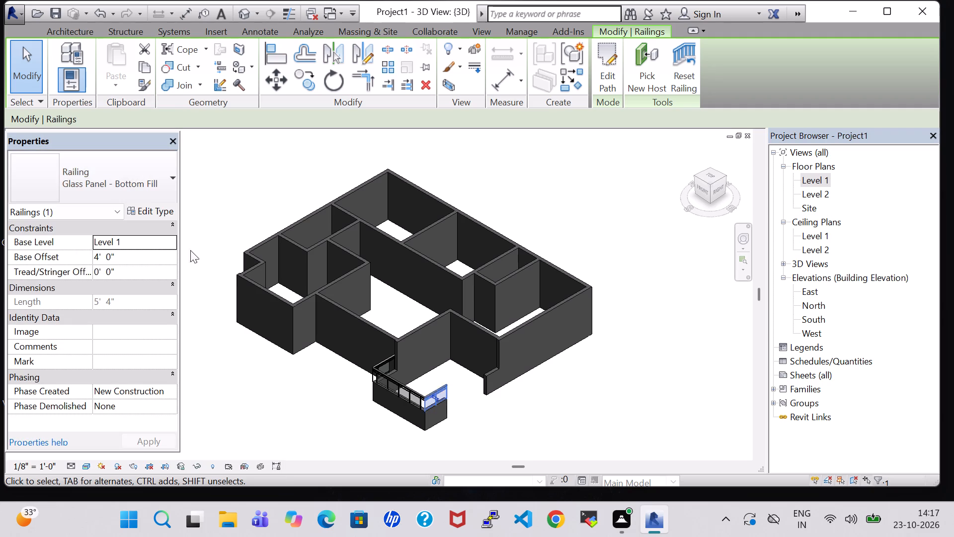
# In the Level 1 plan, create a 3' 0" railing along the outer edge of the balcony's upper right wall stub.
pyautogui.doubleClick(821, 183)
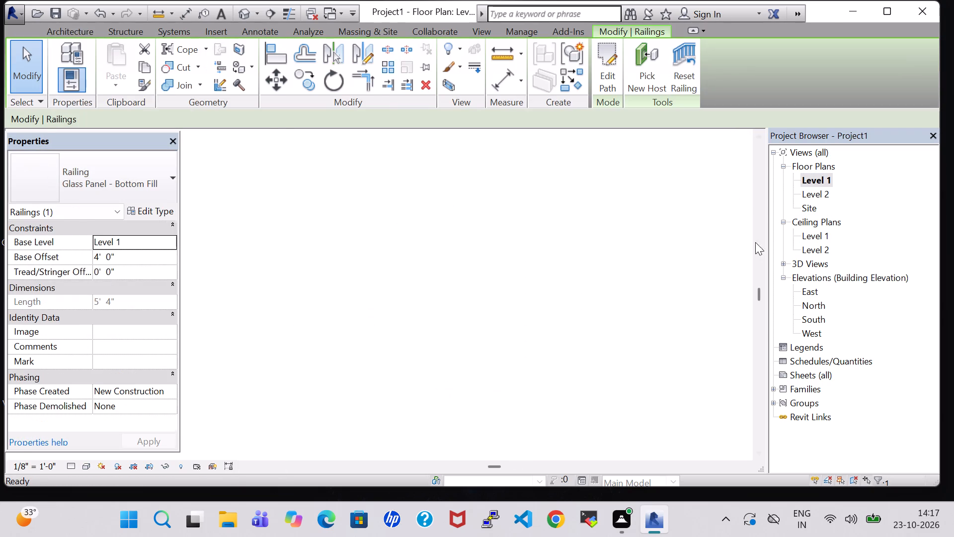
pyautogui.scroll(-2, 703, 246)
pyautogui.moveTo(627, 192); pyautogui.dragTo(603, 290, button='middle')
pyautogui.scroll(-3, 603, 290)
pyautogui.moveTo(617, 240); pyautogui.dragTo(554, 310, button='middle')
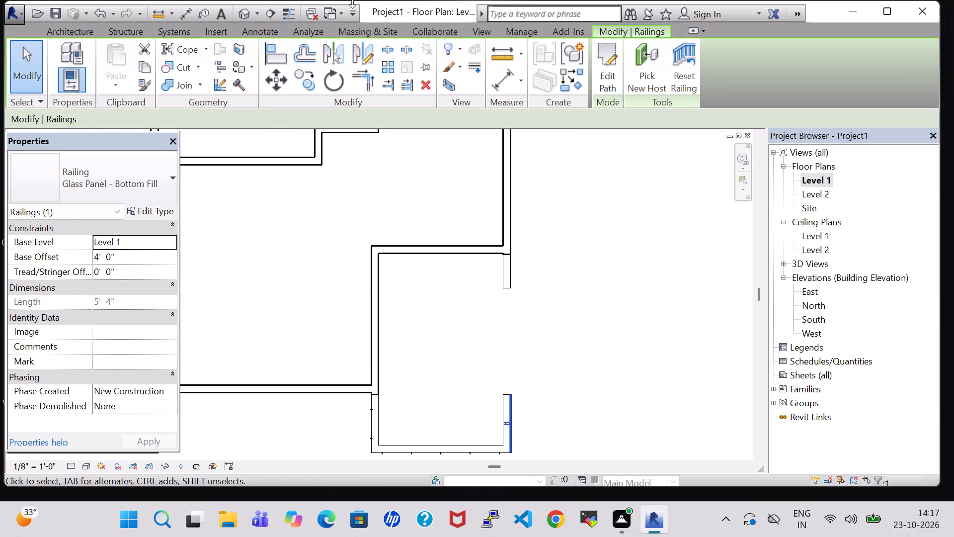
pyautogui.click(59, 31)
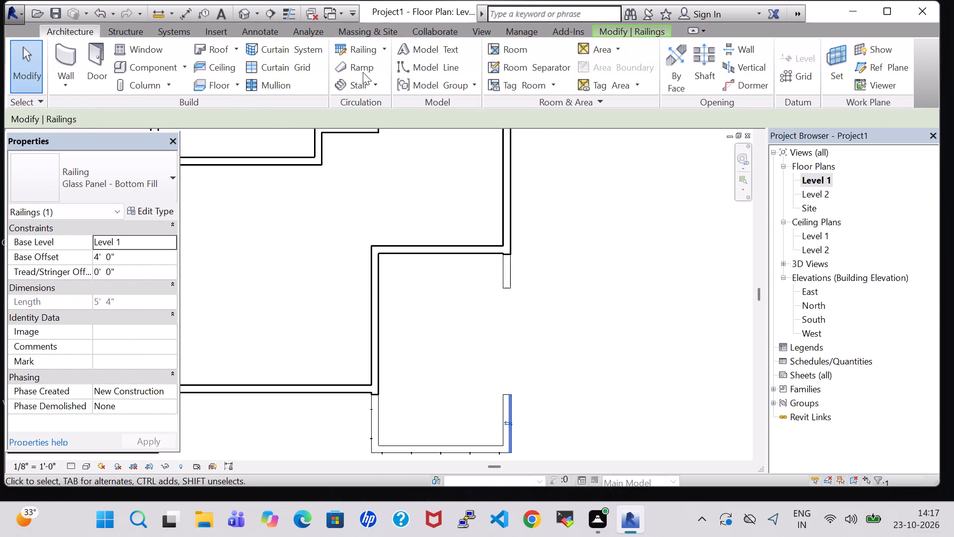
pyautogui.click(349, 56)
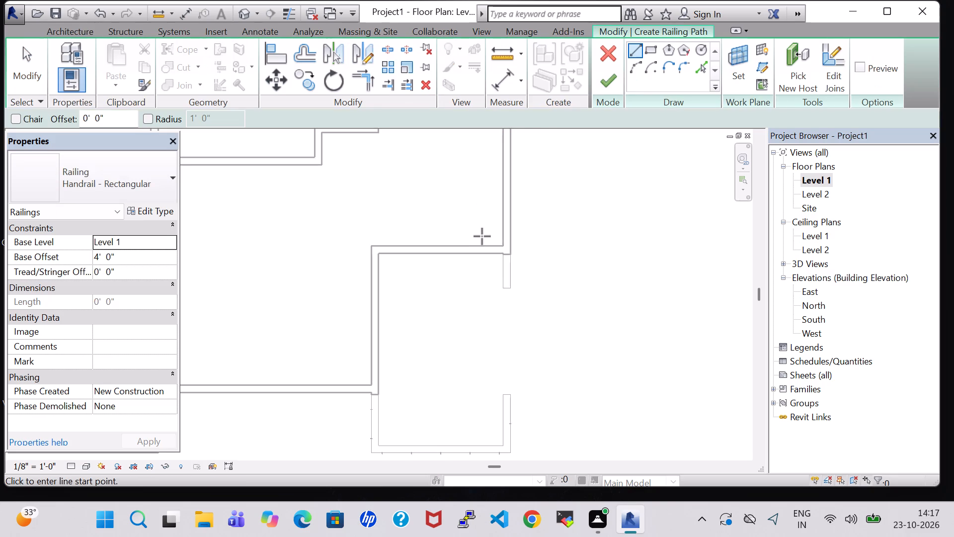
pyautogui.scroll(7, 482, 236)
pyautogui.scroll(5, 557, 290)
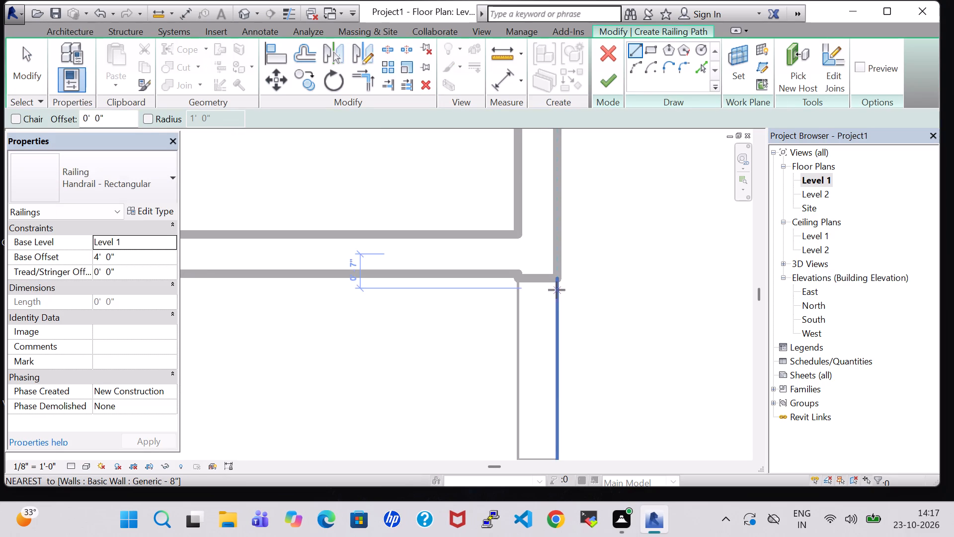
pyautogui.scroll(5, 557, 285)
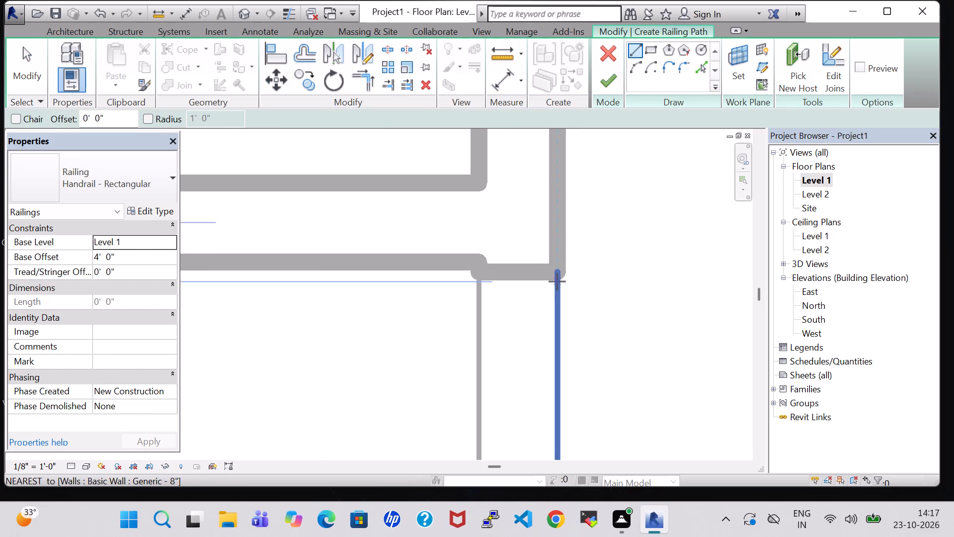
pyautogui.click(557, 281)
pyautogui.moveTo(560, 336); pyautogui.dragTo(524, 151, button='middle')
pyautogui.moveTo(532, 333); pyautogui.dragTo(473, 301, button='middle')
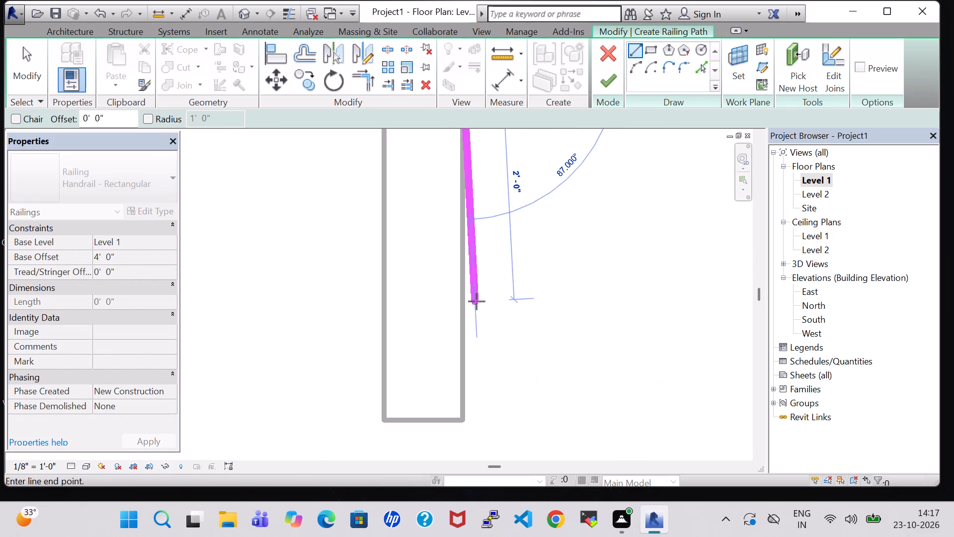
pyautogui.click(462, 422)
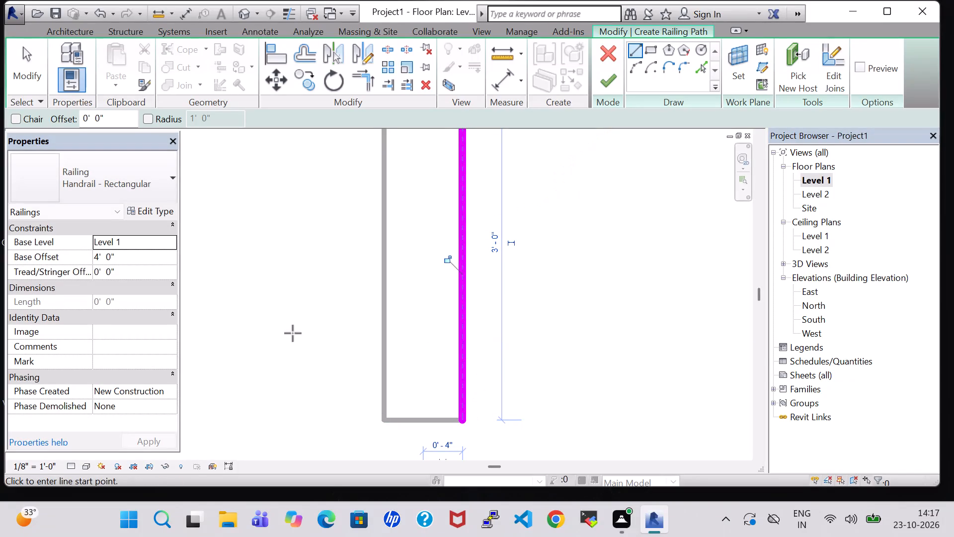
pyautogui.click(608, 77)
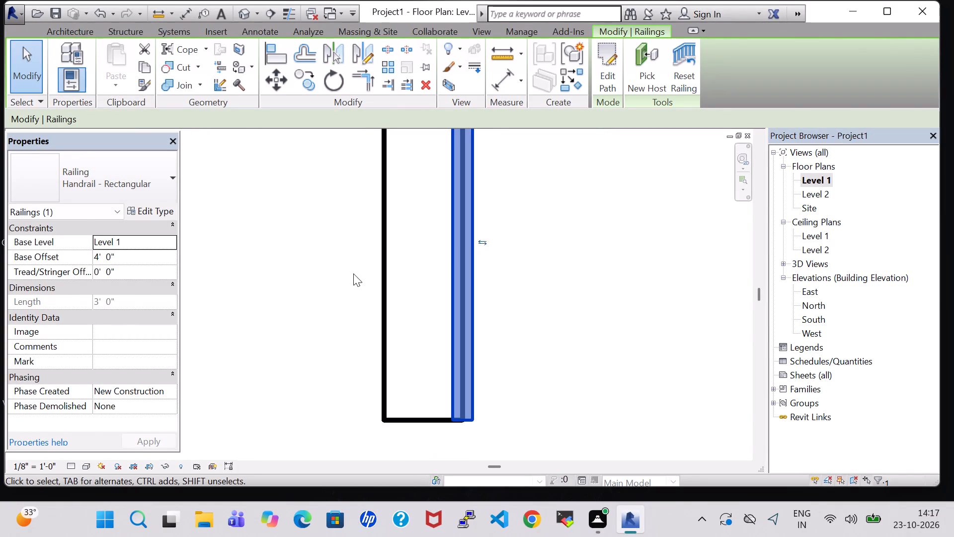
pyautogui.press('Escape')
pyautogui.press('Escape')
# In the 3D view, change the railing on the balcony's upper right wall stub to Glass Panel - Bottom Fill.
pyautogui.click(468, 278)
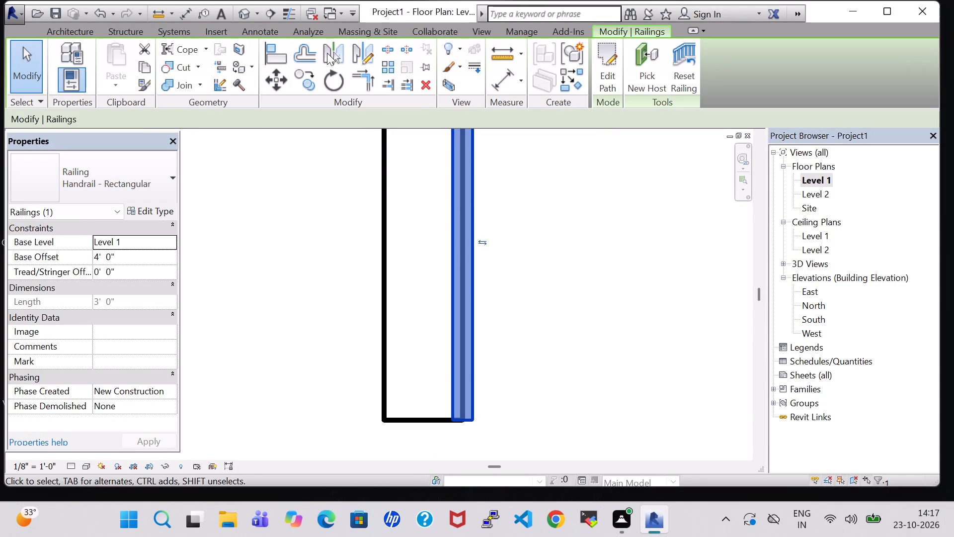
pyautogui.click(243, 14)
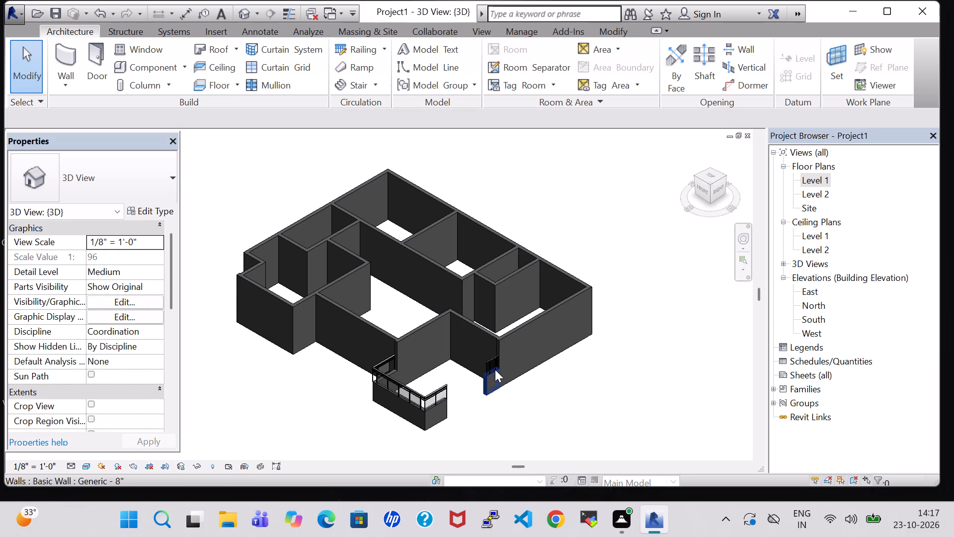
pyautogui.click(492, 361)
pyautogui.click(120, 181)
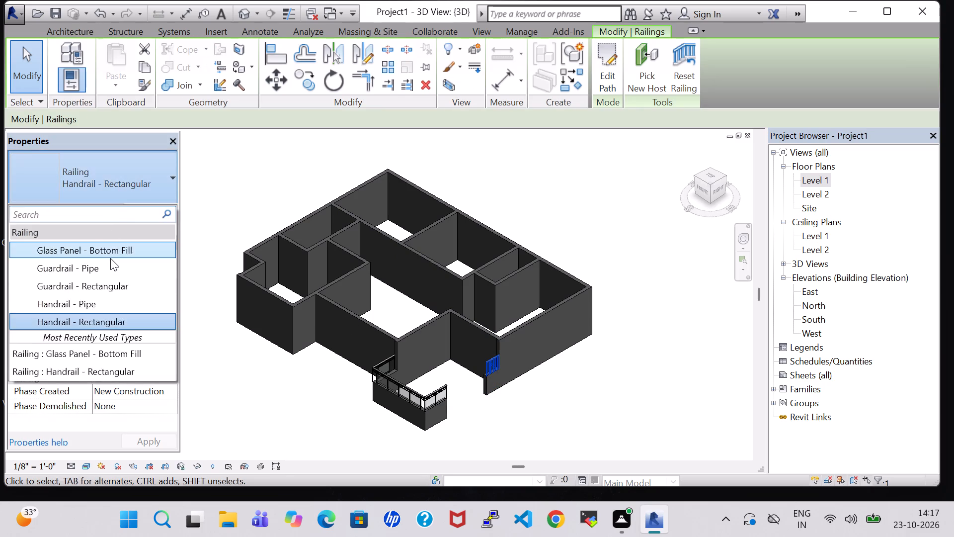
pyautogui.click(110, 258)
pyautogui.click(130, 175)
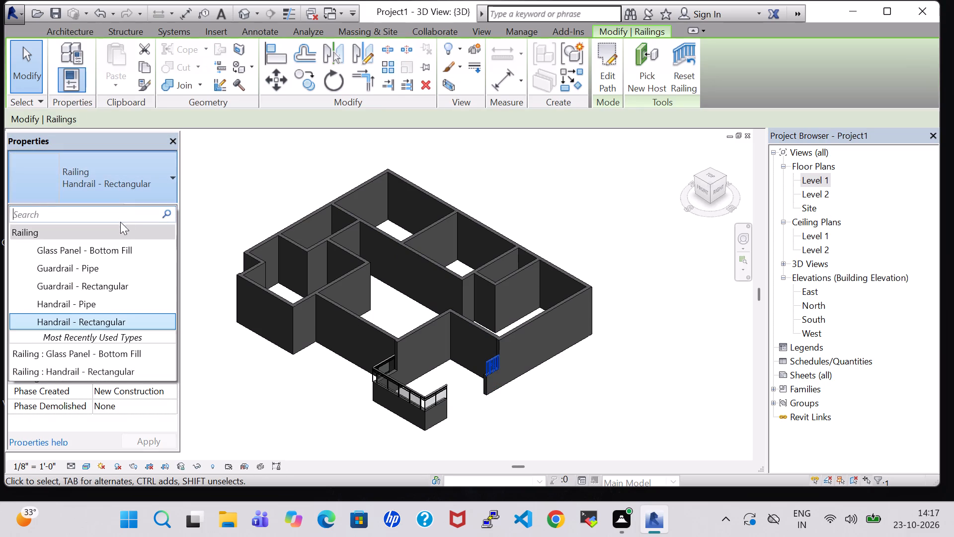
pyautogui.click(122, 252)
pyautogui.click(610, 412)
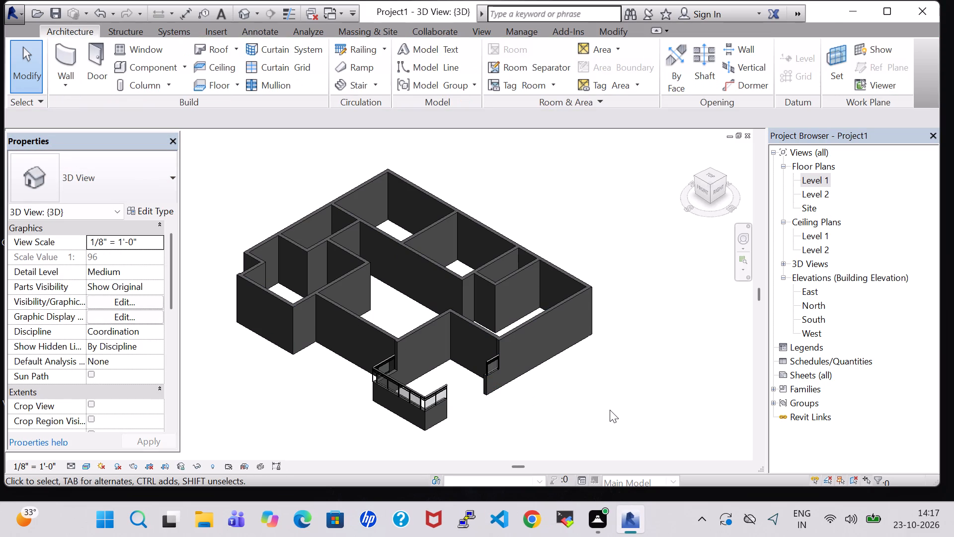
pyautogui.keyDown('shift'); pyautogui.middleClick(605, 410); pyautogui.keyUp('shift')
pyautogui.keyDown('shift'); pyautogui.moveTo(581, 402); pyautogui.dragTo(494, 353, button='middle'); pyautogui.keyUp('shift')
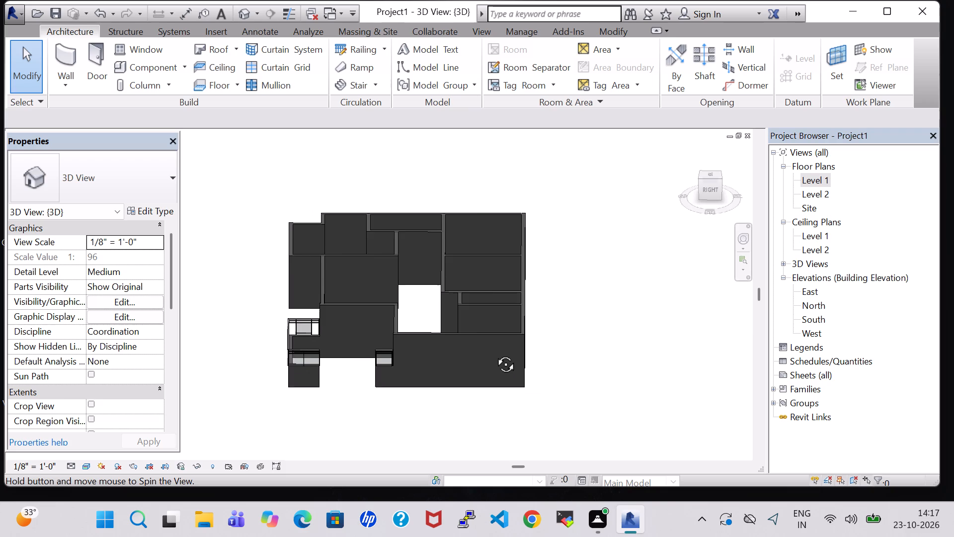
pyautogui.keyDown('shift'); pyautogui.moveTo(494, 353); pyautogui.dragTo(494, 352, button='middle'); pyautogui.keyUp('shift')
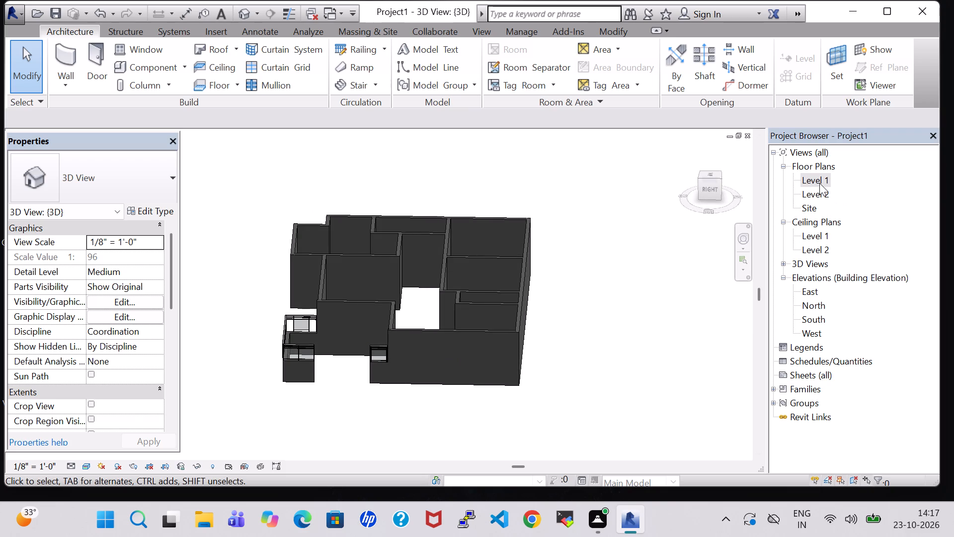
# In the Level 1 plan, draw a wall about 1' 10" long extending the balcony's upper right wall stub downward.
pyautogui.doubleClick(819, 183)
pyautogui.scroll(-4, 522, 304)
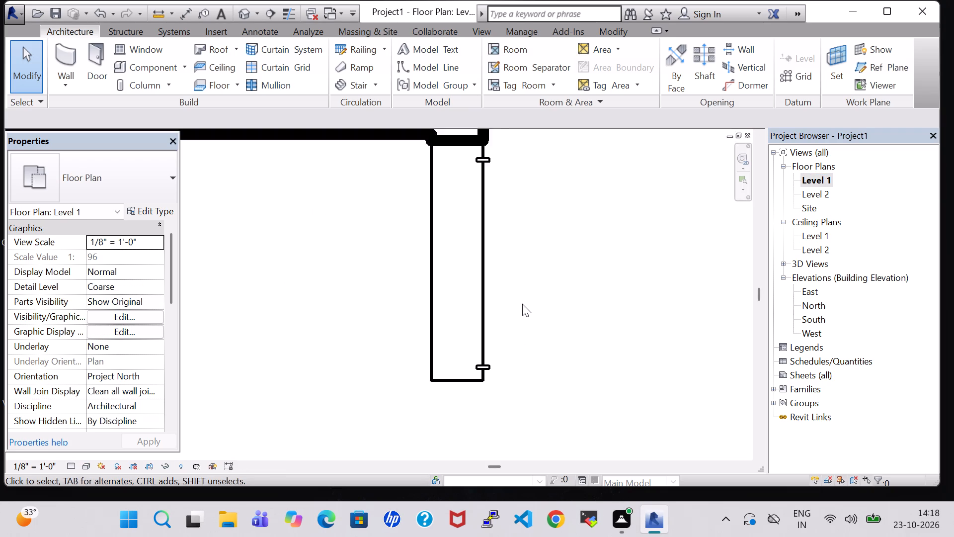
pyautogui.scroll(-8, 522, 304)
pyautogui.moveTo(524, 304); pyautogui.dragTo(567, 170, button='middle')
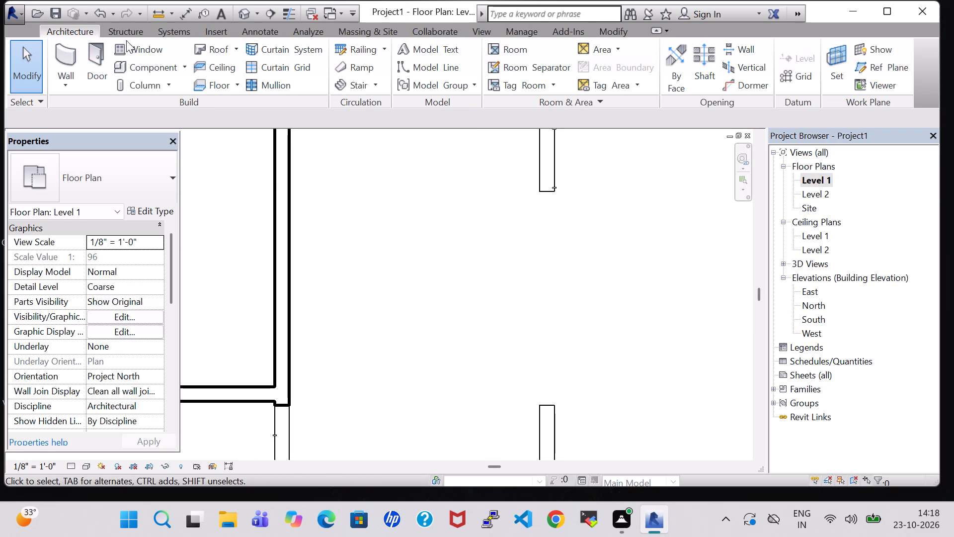
pyautogui.click(69, 47)
pyautogui.click(546, 191)
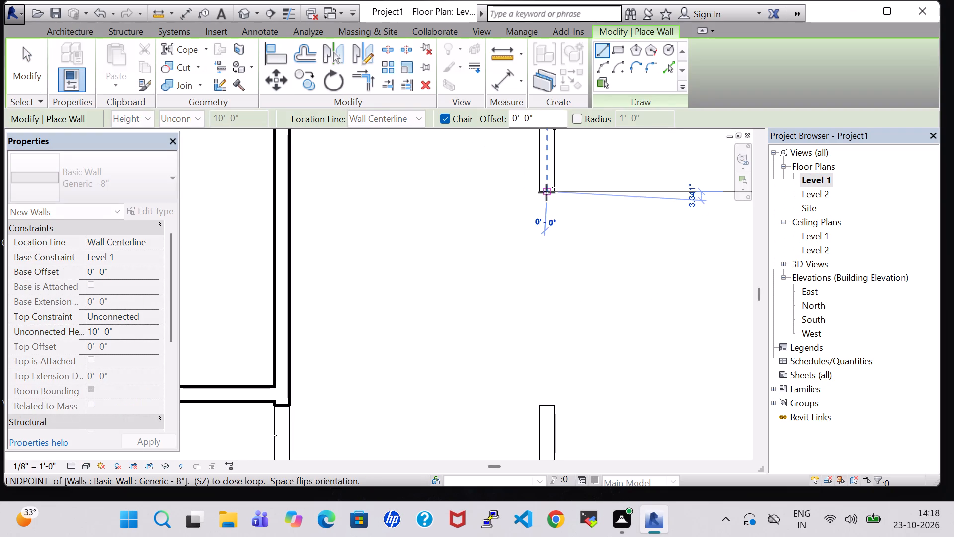
pyautogui.click(541, 233)
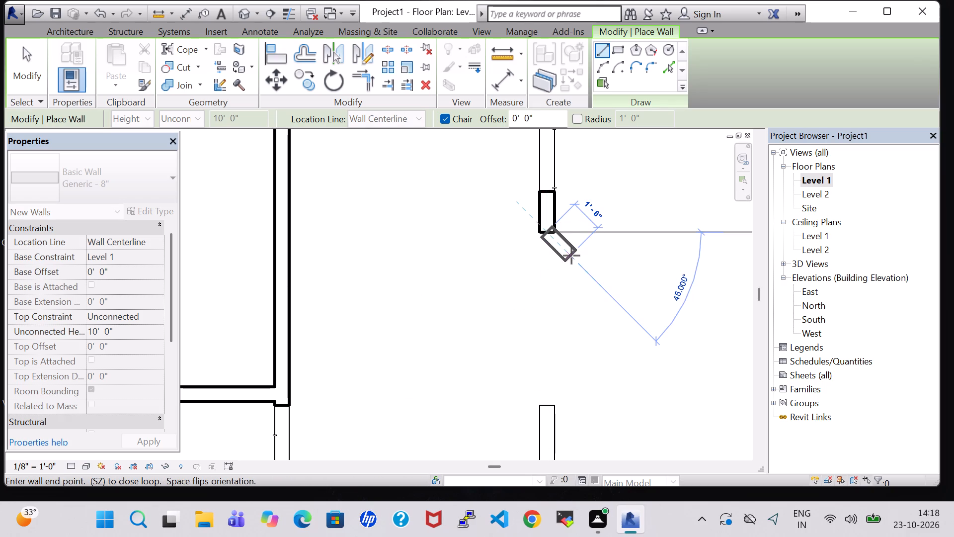
pyautogui.press('Escape')
pyautogui.press('Escape')
# Set the unconnected height of the new balcony wall piece to 4' 0".
pyautogui.click(551, 213)
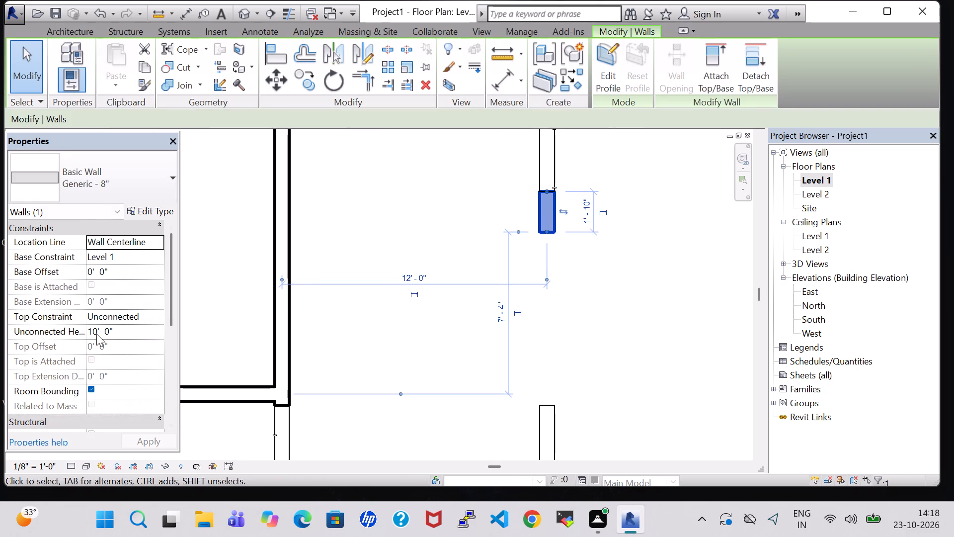
pyautogui.click(96, 334)
pyautogui.press('Right')
pyautogui.press('BackSpace')
pyautogui.press('BackSpace')
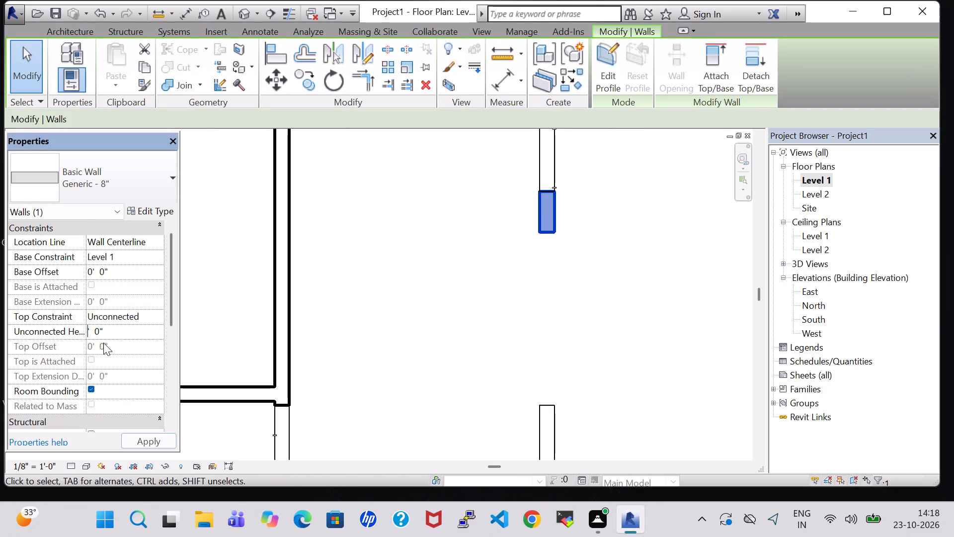
pyautogui.press('4')
pyautogui.press('Return')
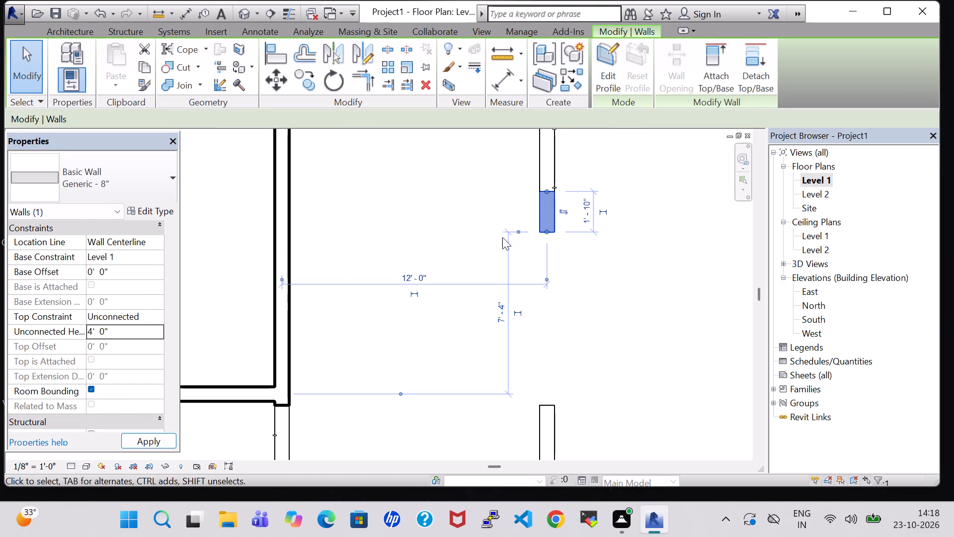
pyautogui.click(648, 223)
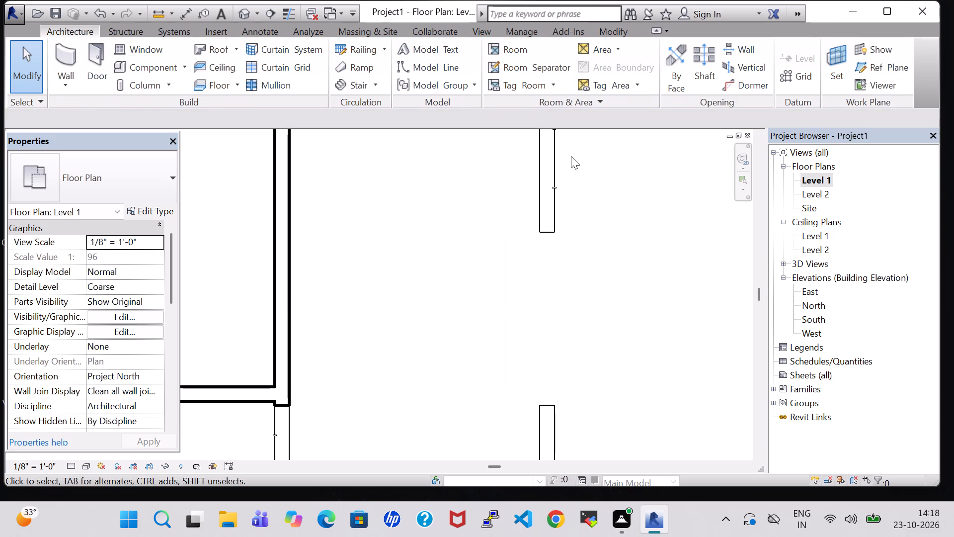
# Extend the railing path on the balcony's upper right wall to the lower end of the new wall piece, making it 4' 10" long.
pyautogui.doubleClick(556, 164)
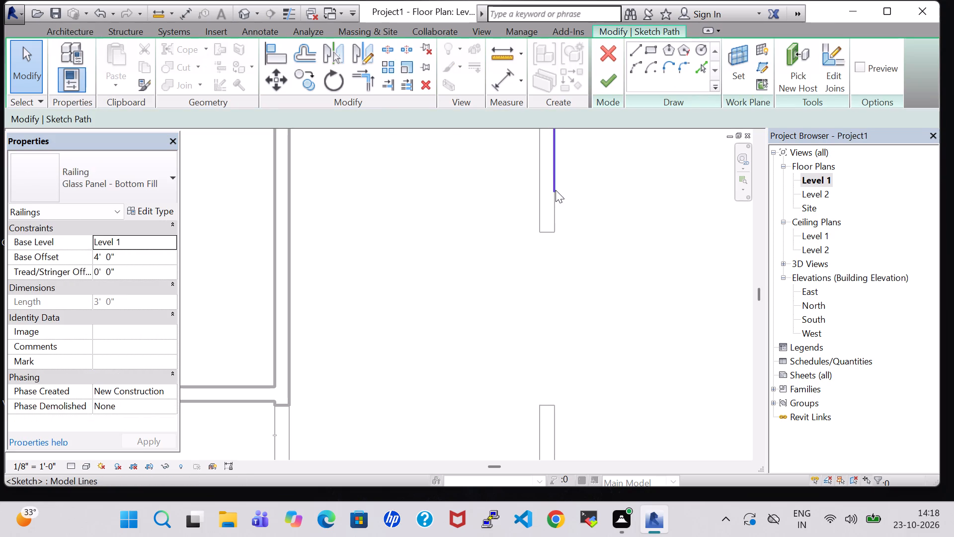
pyautogui.click(556, 190)
pyautogui.moveTo(556, 190); pyautogui.dragTo(556, 232)
pyautogui.click(619, 81)
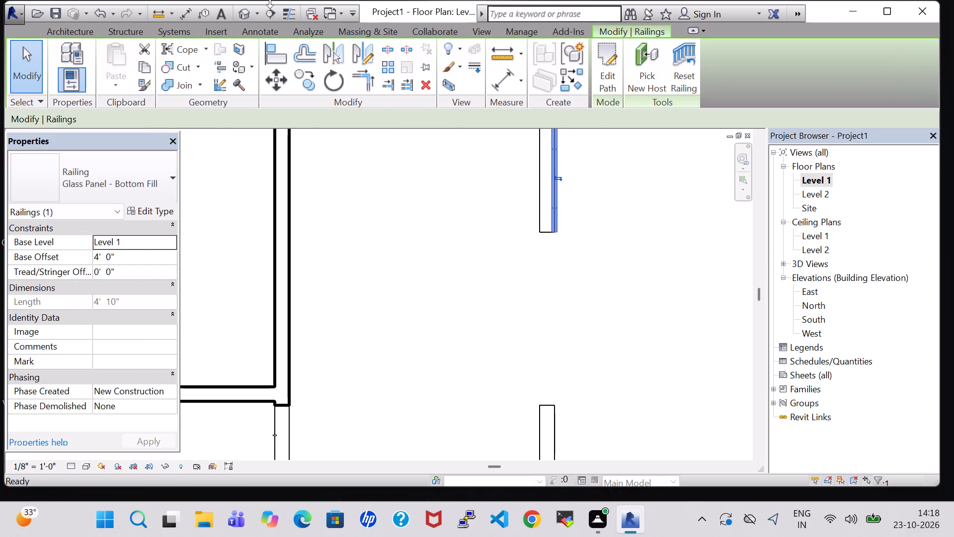
# Examine the balcony's extended upper right railing in the 3D view and return to the whole Level 1 plan.
pyautogui.click(242, 11)
pyautogui.scroll(3, 368, 348)
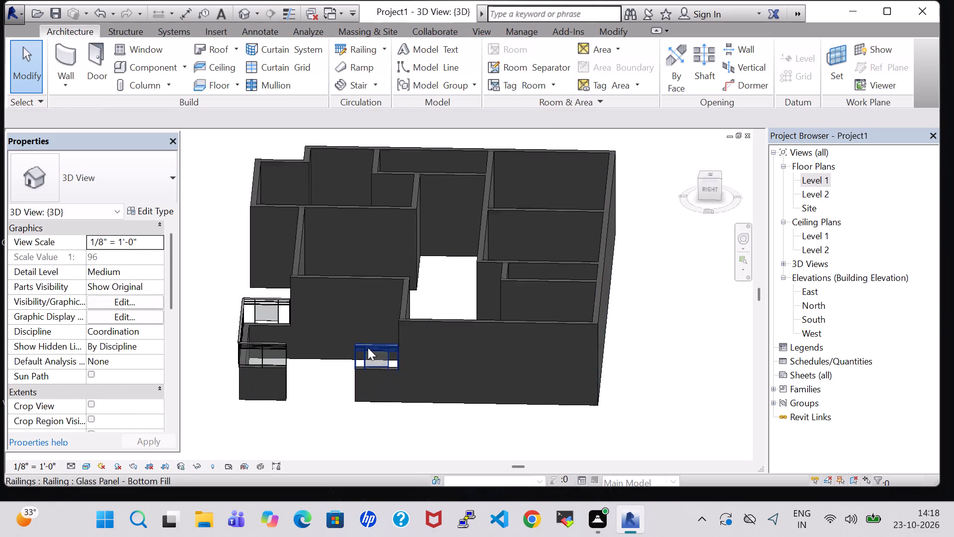
pyautogui.scroll(2, 368, 348)
pyautogui.scroll(-2, 383, 355)
pyautogui.doubleClick(820, 176)
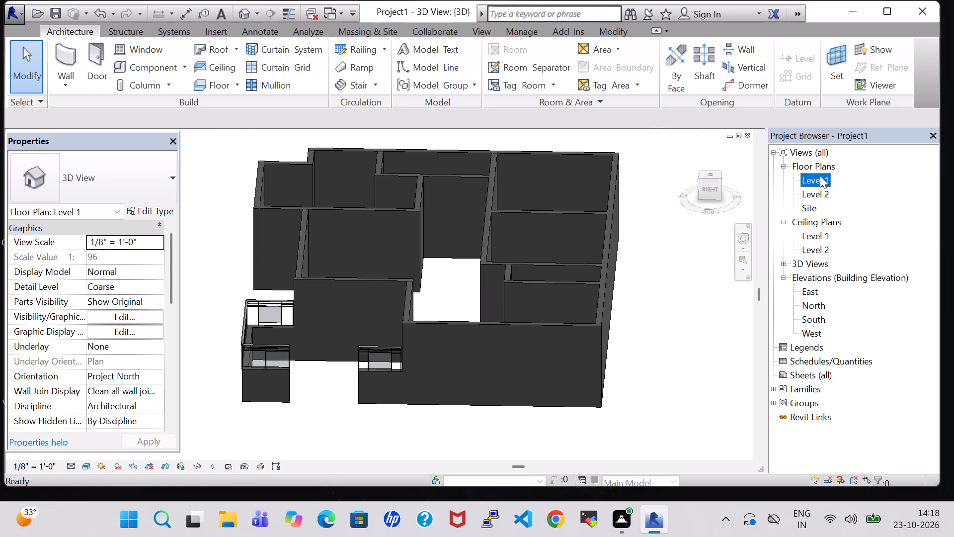
pyautogui.scroll(-10, 595, 203)
pyautogui.moveTo(595, 203); pyautogui.dragTo(571, 253, button='middle')
pyautogui.scroll(-1, 574, 253)
pyautogui.moveTo(592, 194); pyautogui.dragTo(581, 276, button='middle')
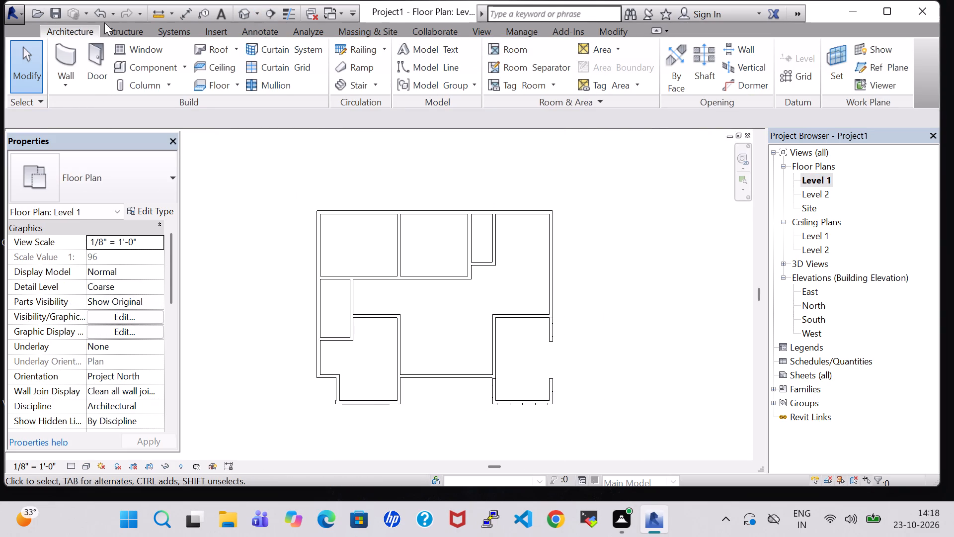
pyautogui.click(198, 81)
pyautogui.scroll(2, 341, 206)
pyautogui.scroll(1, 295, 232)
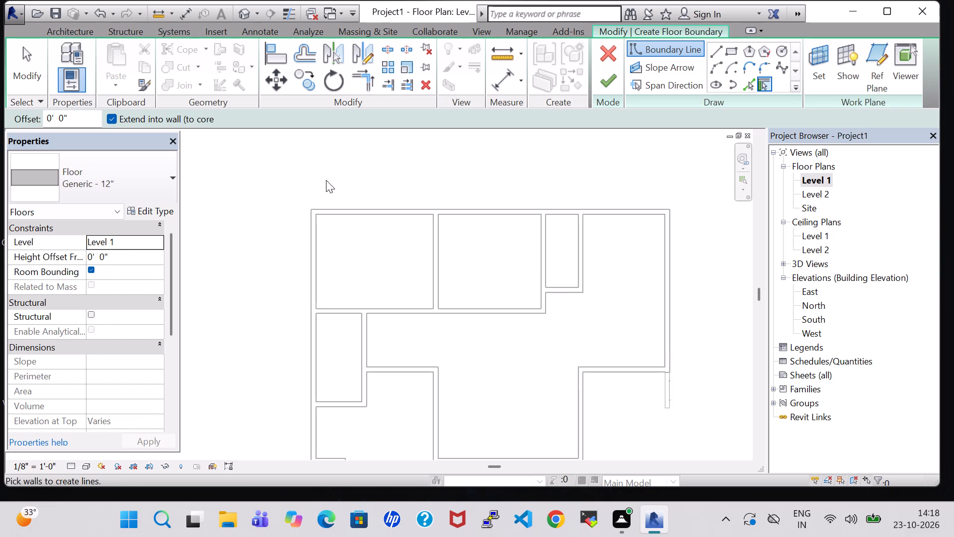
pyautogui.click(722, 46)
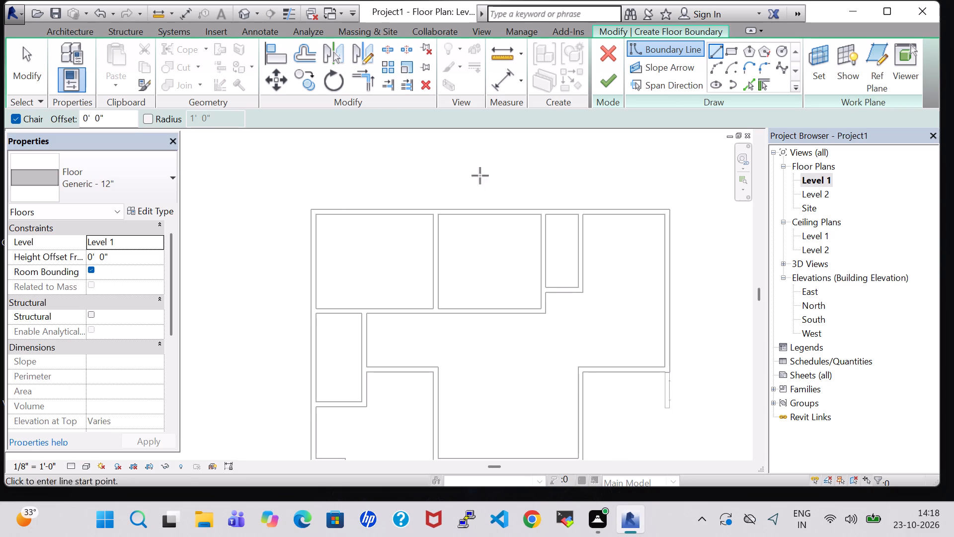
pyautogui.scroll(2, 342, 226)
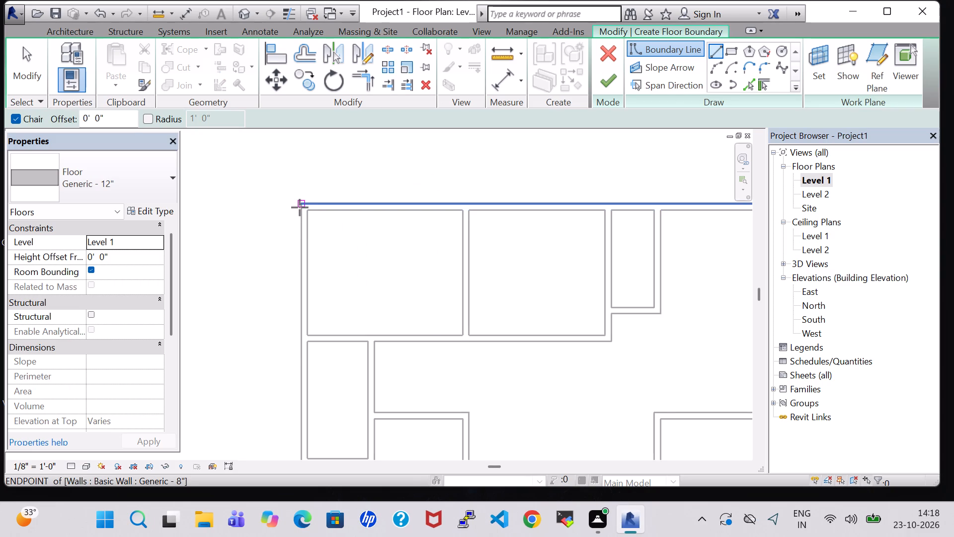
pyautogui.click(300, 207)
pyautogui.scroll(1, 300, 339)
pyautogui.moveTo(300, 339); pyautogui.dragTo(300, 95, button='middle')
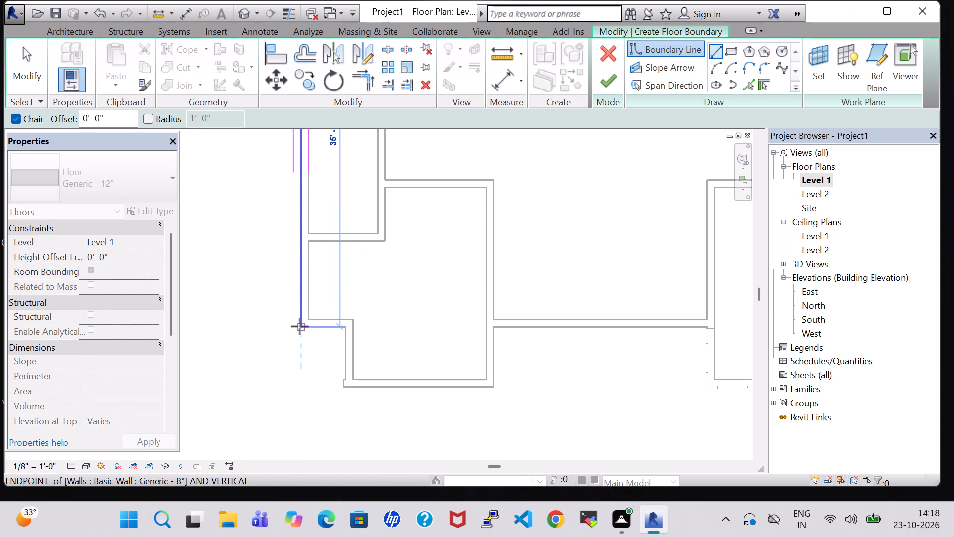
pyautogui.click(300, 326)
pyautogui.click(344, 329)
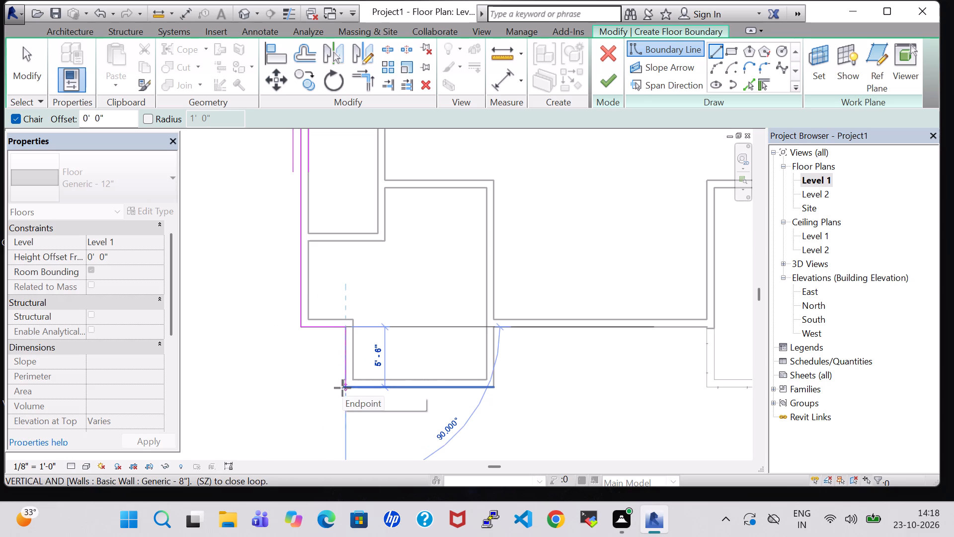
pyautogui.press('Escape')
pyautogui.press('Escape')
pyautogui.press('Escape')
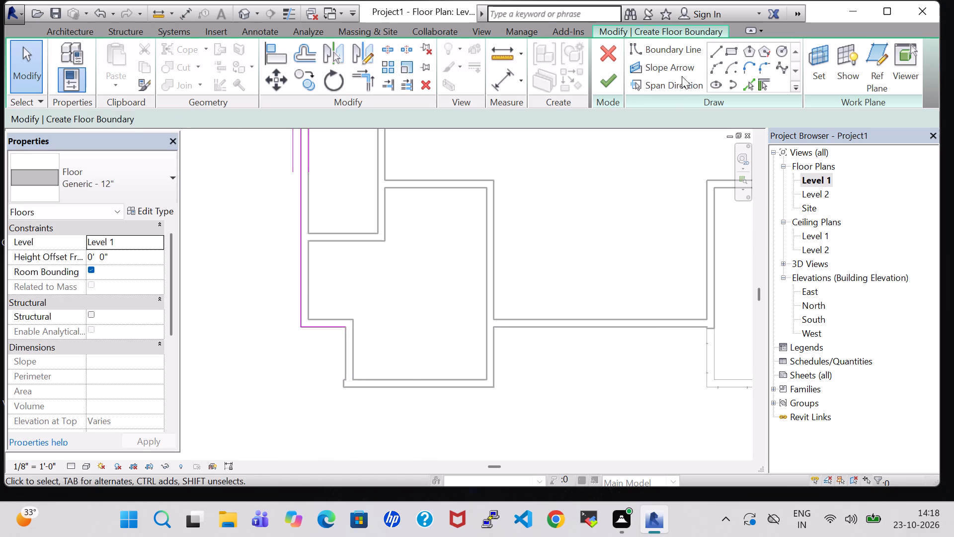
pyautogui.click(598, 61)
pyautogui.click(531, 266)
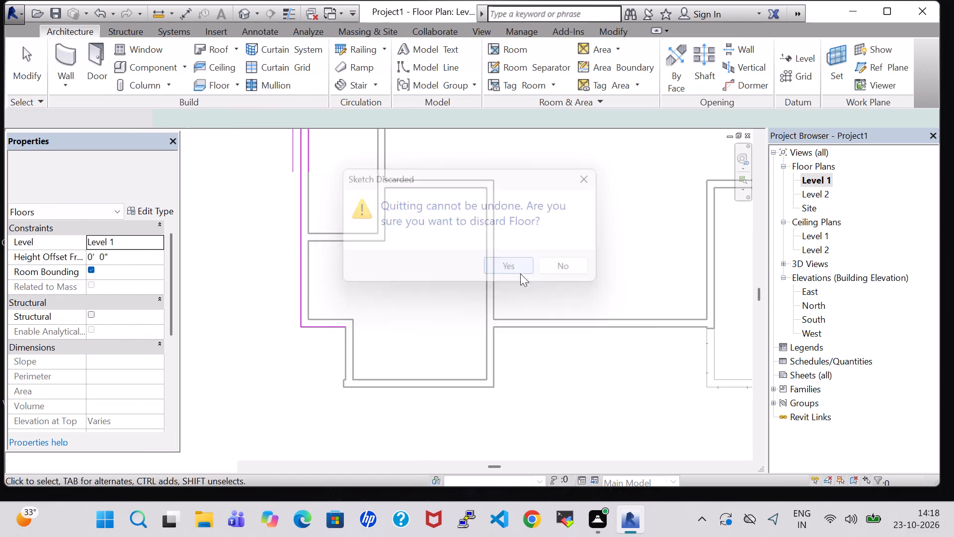
# Nudge the bottom exterior wall of the lower left room slightly right to align its corner with the adjoining wall.
pyautogui.click(334, 402)
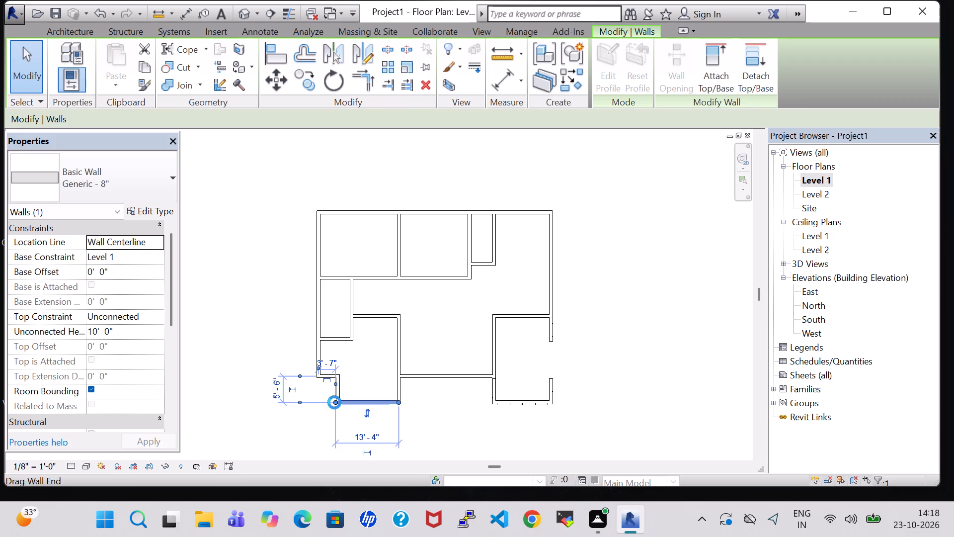
pyautogui.press('Right')
pyautogui.click(681, 357)
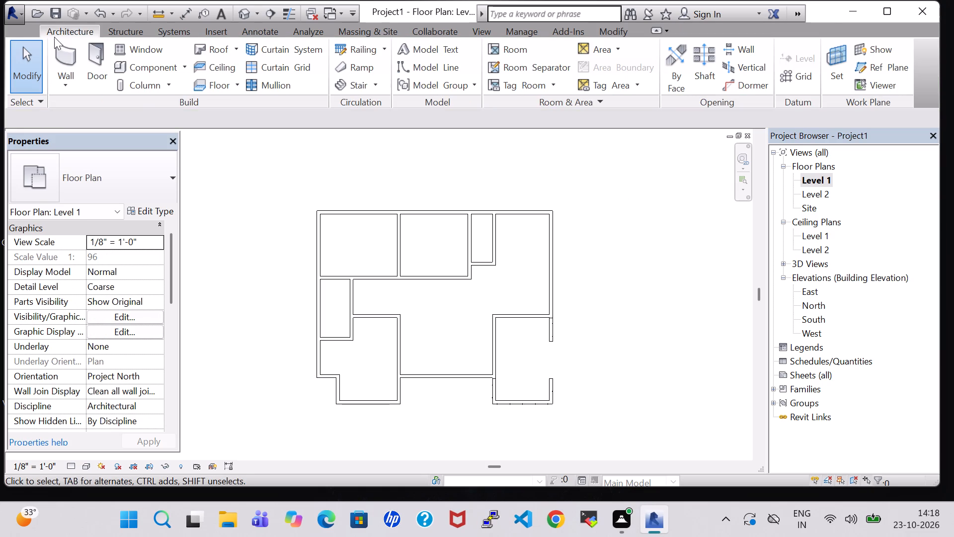
# Start a Generic - 12" floor on Level 1 and sketch its boundary from the upper left outer corner down the left wall and across the short jog.
pyautogui.click(211, 84)
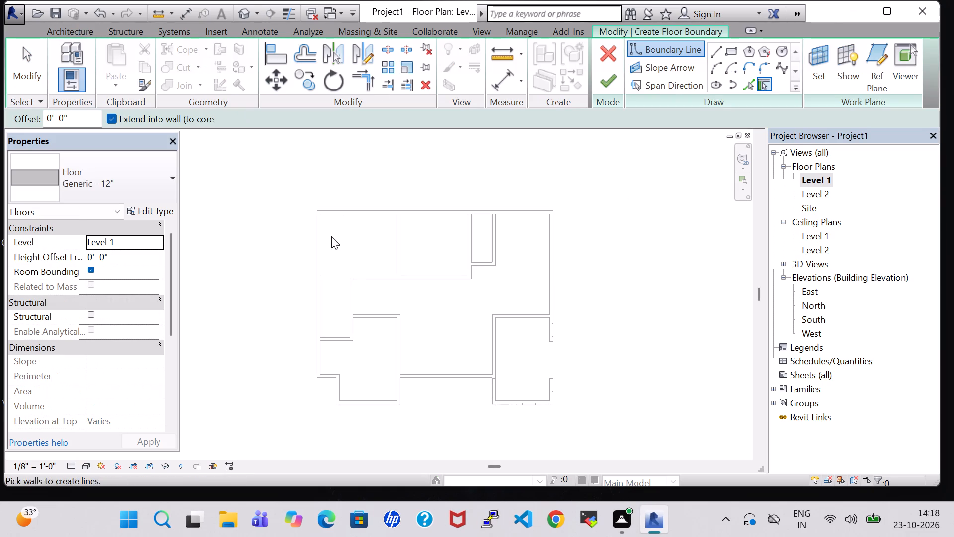
pyautogui.scroll(4, 326, 231)
pyautogui.click(719, 54)
pyautogui.scroll(2, 286, 183)
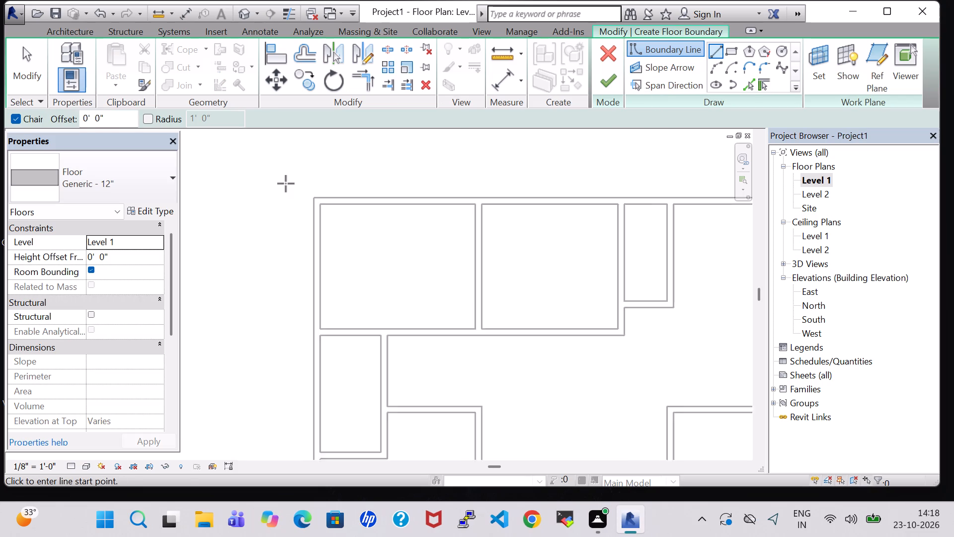
pyautogui.scroll(1, 286, 183)
pyautogui.click(325, 203)
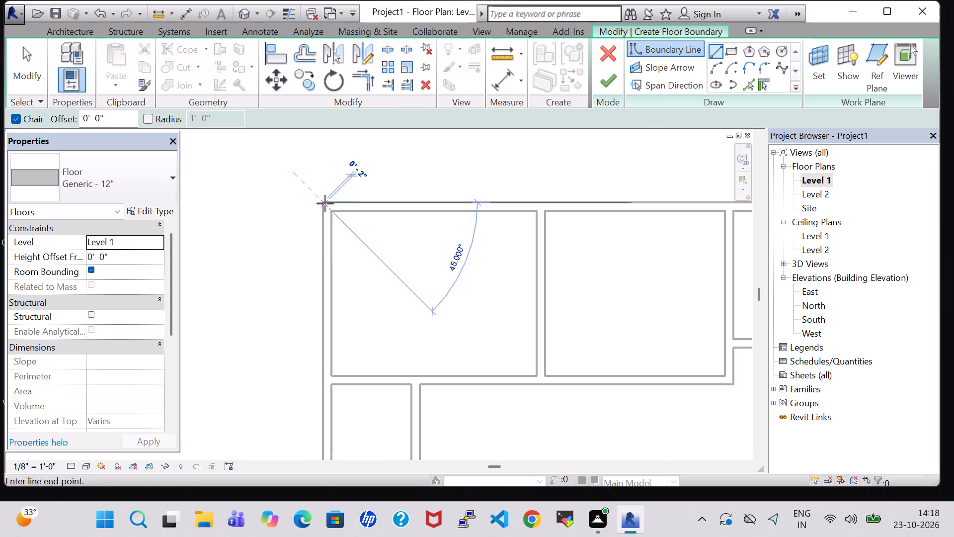
pyautogui.moveTo(326, 378); pyautogui.dragTo(328, 183, button='middle')
pyautogui.moveTo(329, 426); pyautogui.dragTo(327, 397, button='middle')
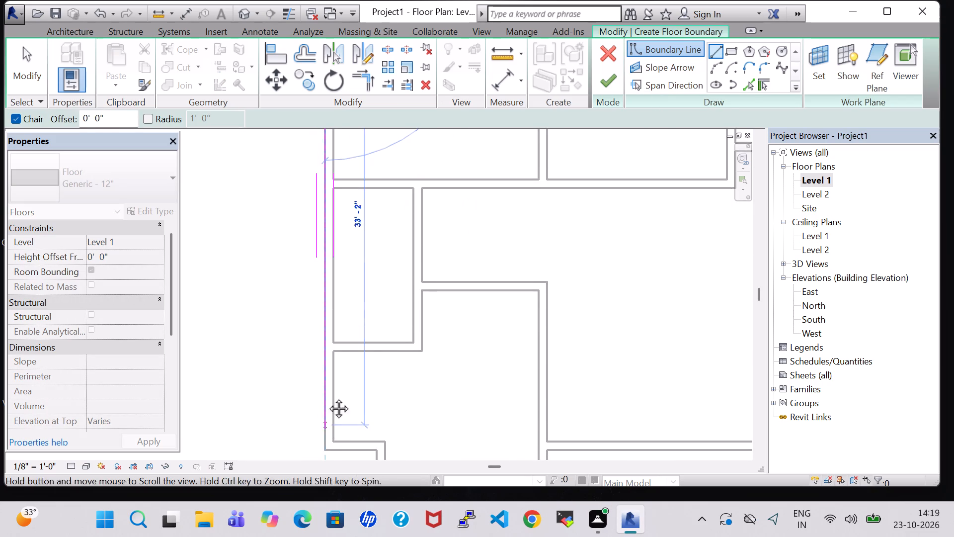
pyautogui.moveTo(327, 397); pyautogui.dragTo(327, 293, button='middle')
pyautogui.scroll(8, 327, 327)
pyautogui.click(314, 306)
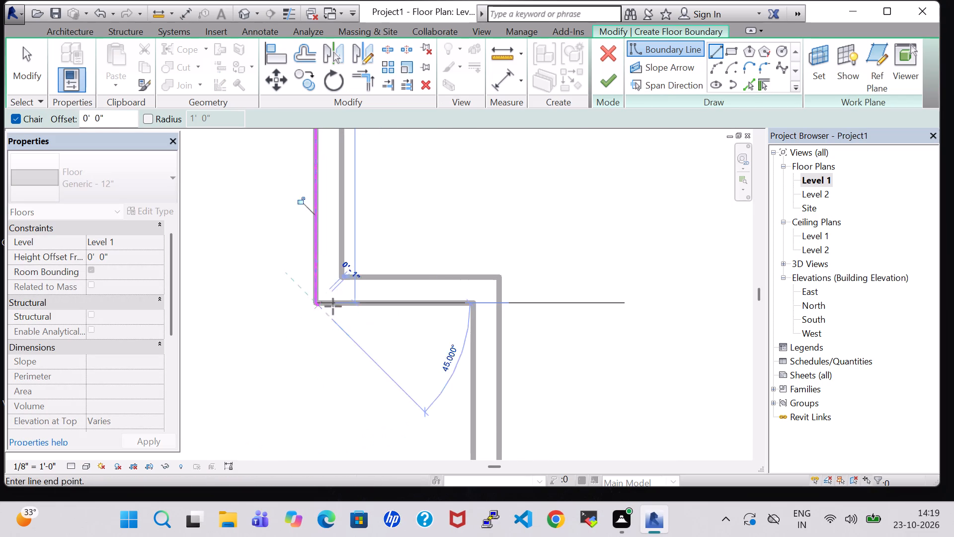
pyautogui.click(471, 308)
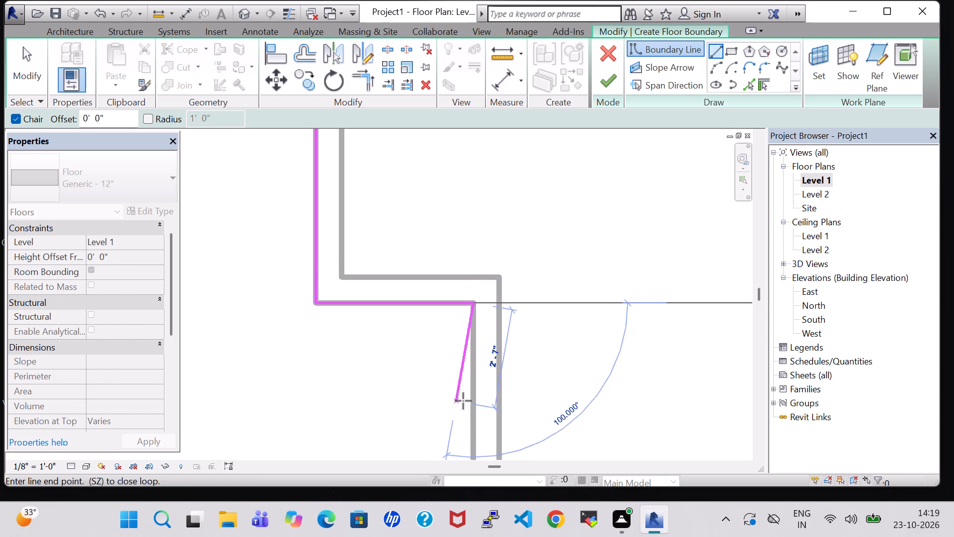
# Continue the floor boundary around the lower left room's projection: 5' 6" down, 13' 6" across and 5' 6" back up.
pyautogui.moveTo(473, 405); pyautogui.dragTo(486, 222, button='middle')
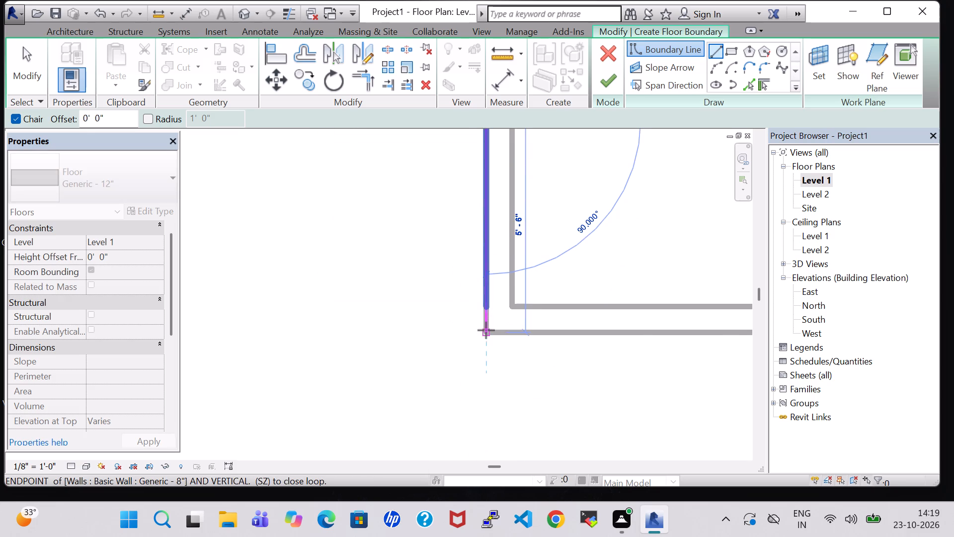
pyautogui.click(486, 330)
pyautogui.moveTo(626, 336); pyautogui.dragTo(541, 345, button='middle')
pyautogui.scroll(-2, 529, 348)
pyautogui.moveTo(555, 346); pyautogui.dragTo(527, 348, button='middle')
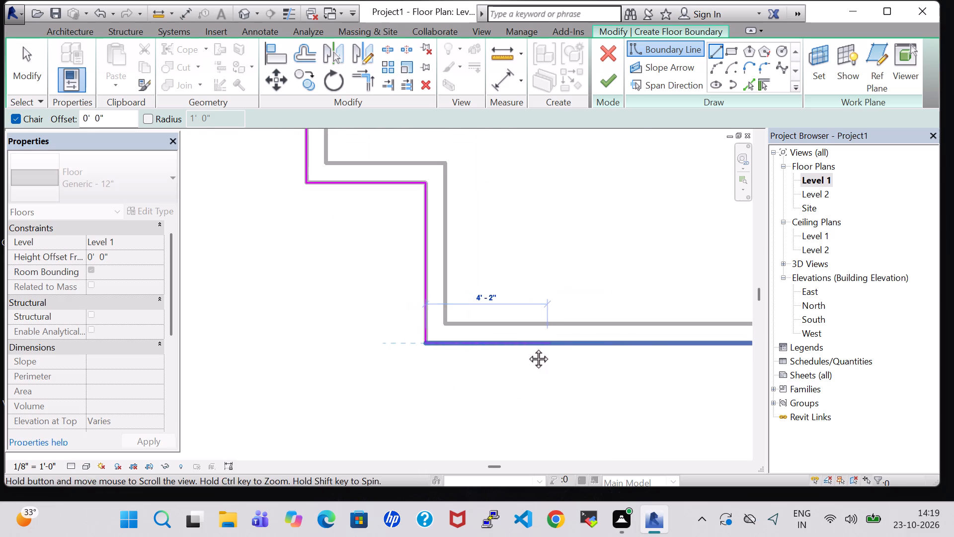
pyautogui.moveTo(527, 348); pyautogui.dragTo(429, 352, button='middle')
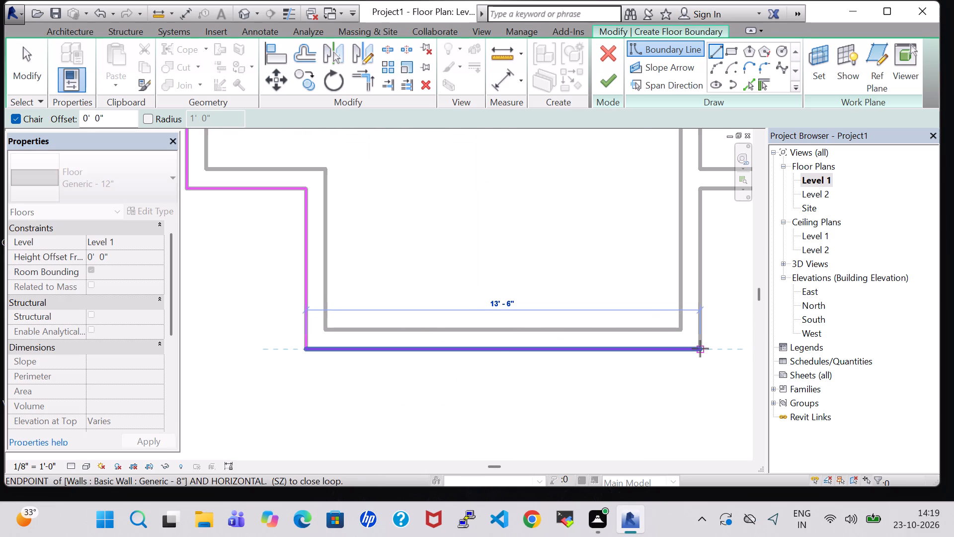
pyautogui.click(700, 349)
pyautogui.click(703, 192)
# Continue the floor boundary along the middle bottom wall, up the balcony's inner left wall and across its top wall to the outer right wall.
pyautogui.scroll(-2, 703, 192)
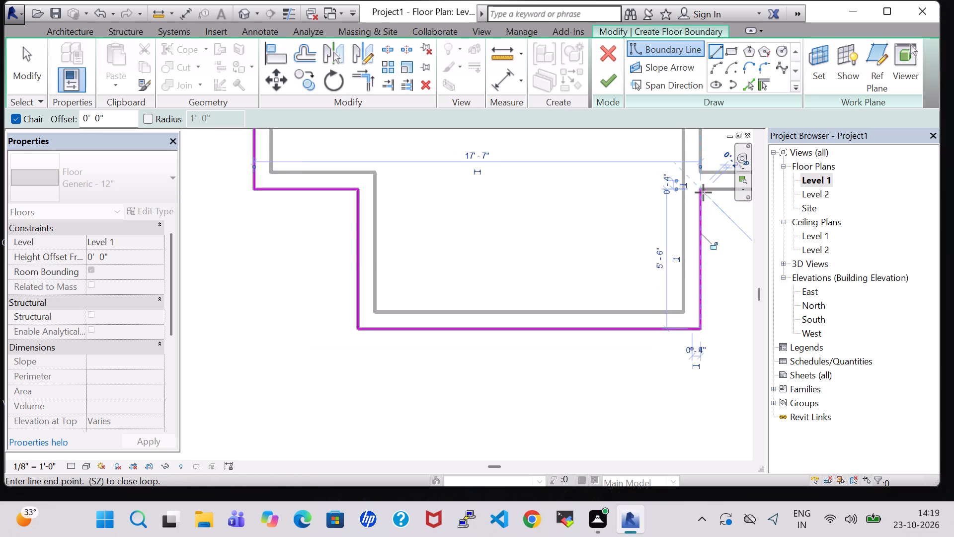
pyautogui.scroll(-2, 703, 192)
pyautogui.moveTo(703, 192); pyautogui.dragTo(420, 290, button='middle')
pyautogui.scroll(-4, 420, 290)
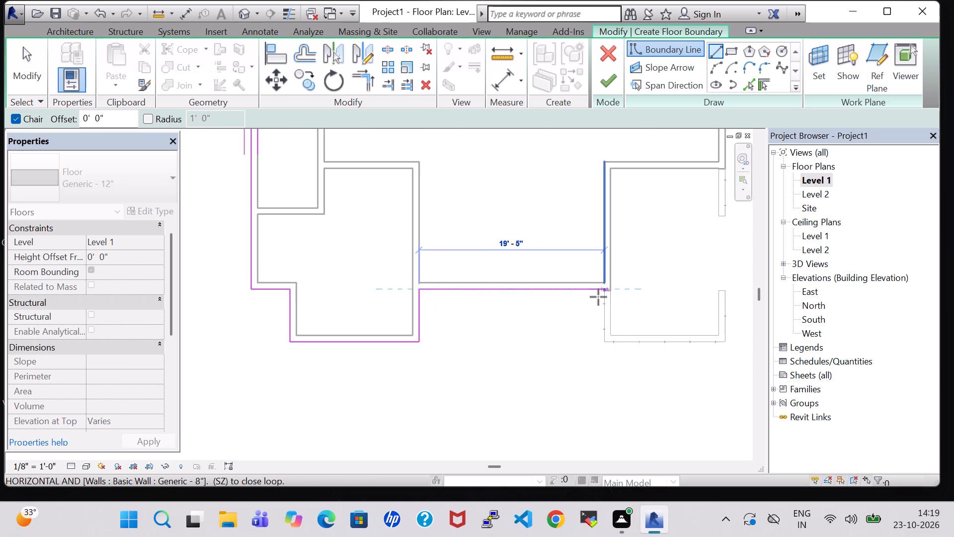
pyautogui.scroll(2, 598, 297)
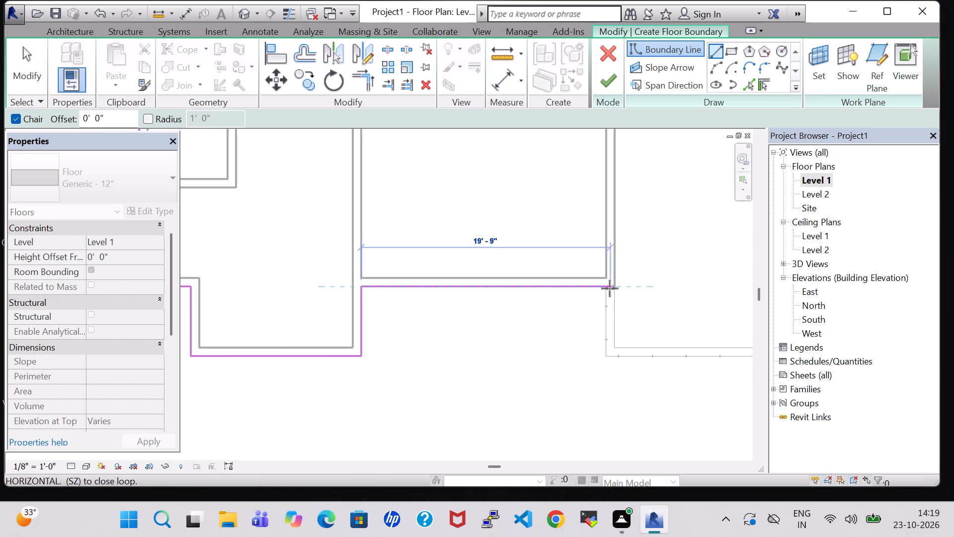
pyautogui.click(613, 288)
pyautogui.moveTo(617, 189); pyautogui.dragTo(521, 401, button='middle')
pyautogui.middleClick(518, 403)
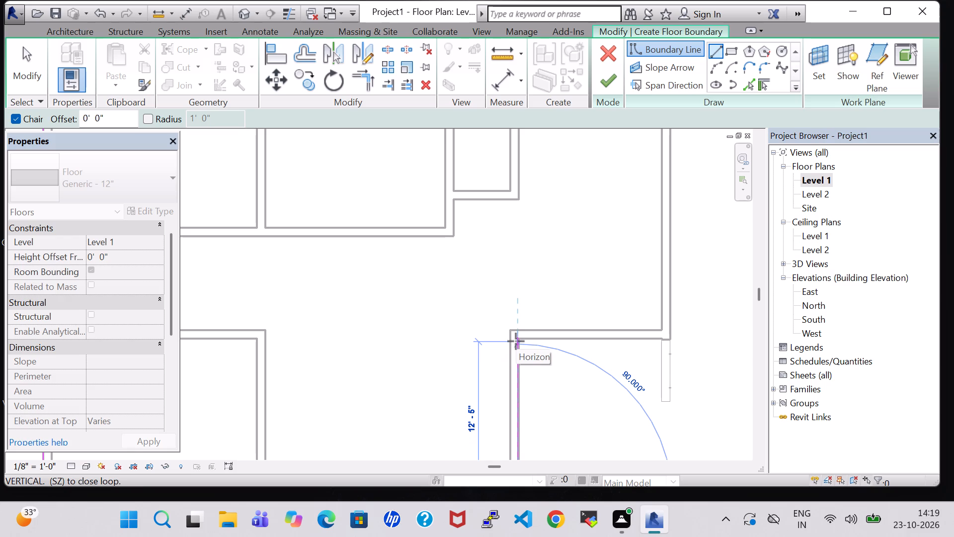
pyautogui.scroll(3, 516, 341)
pyautogui.click(517, 339)
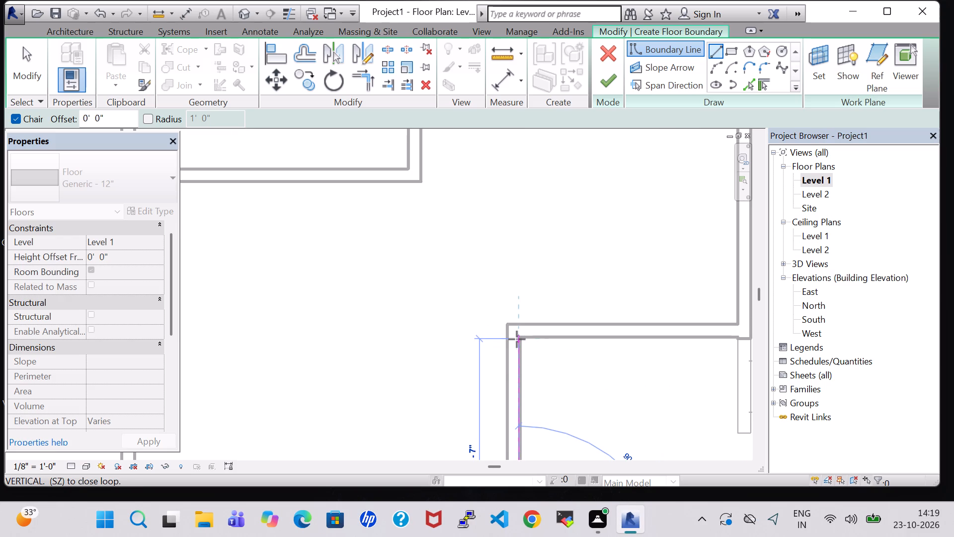
pyautogui.moveTo(735, 340); pyautogui.dragTo(635, 340, button='middle')
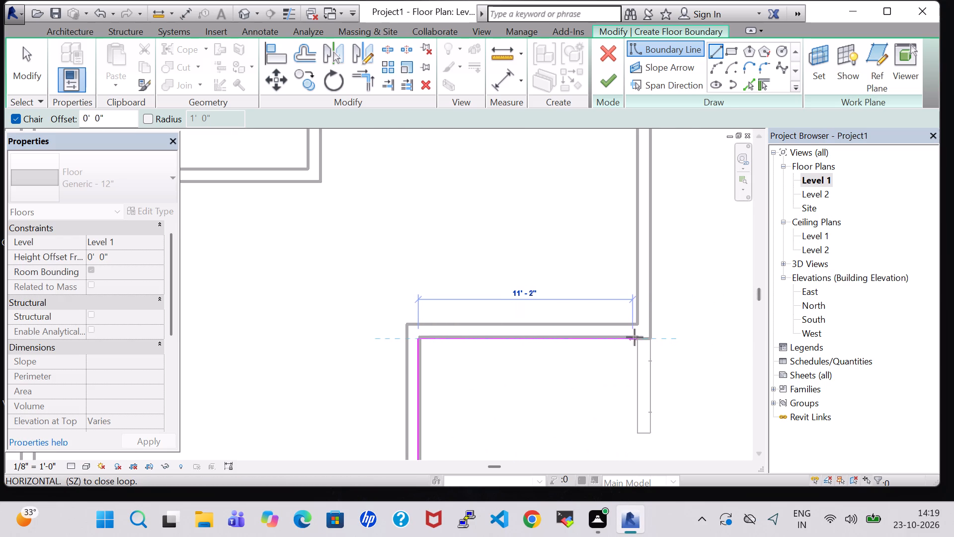
pyautogui.click(650, 336)
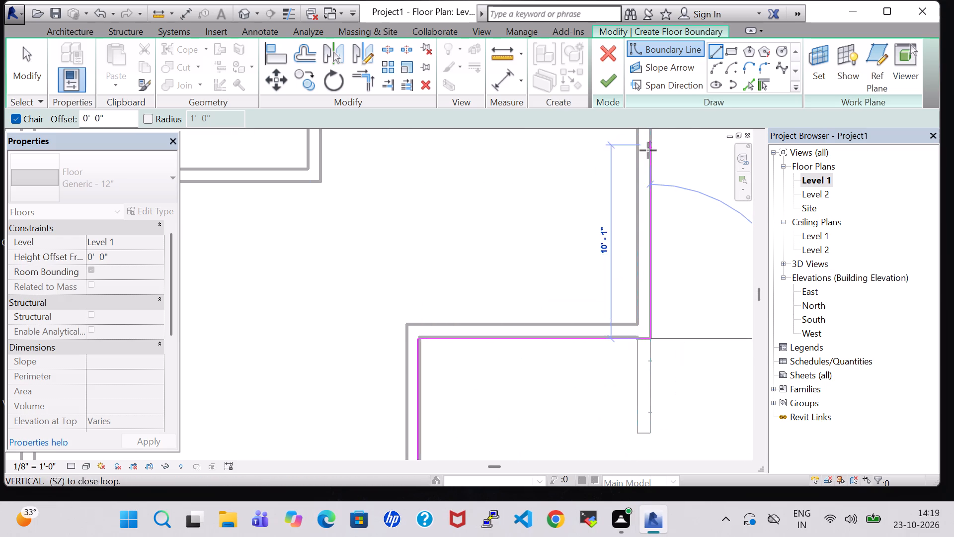
# Close the floor boundary up the right exterior wall and along the top exterior wall to the starting corner, and finish the floor.
pyautogui.moveTo(649, 154); pyautogui.dragTo(636, 312, button='middle')
pyautogui.scroll(-6, 636, 312)
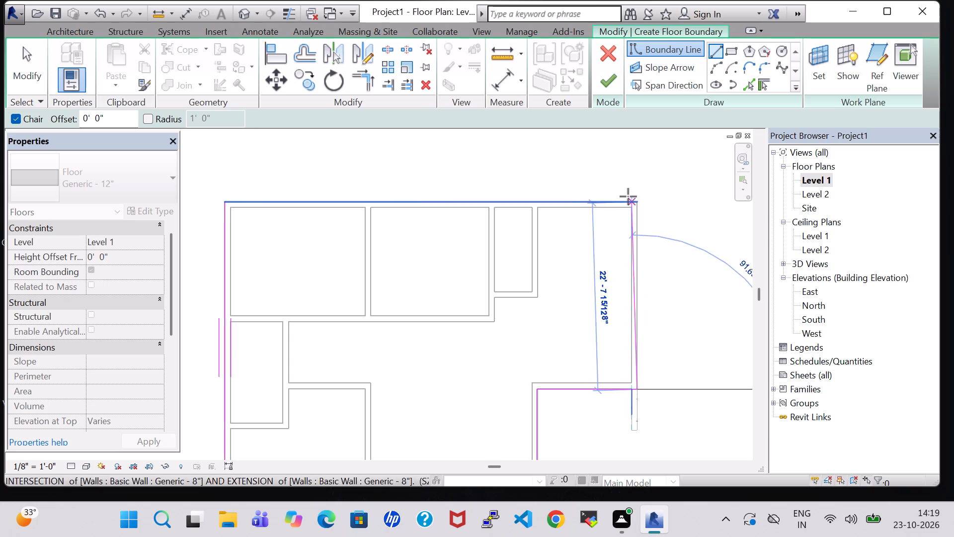
pyautogui.scroll(9, 634, 205)
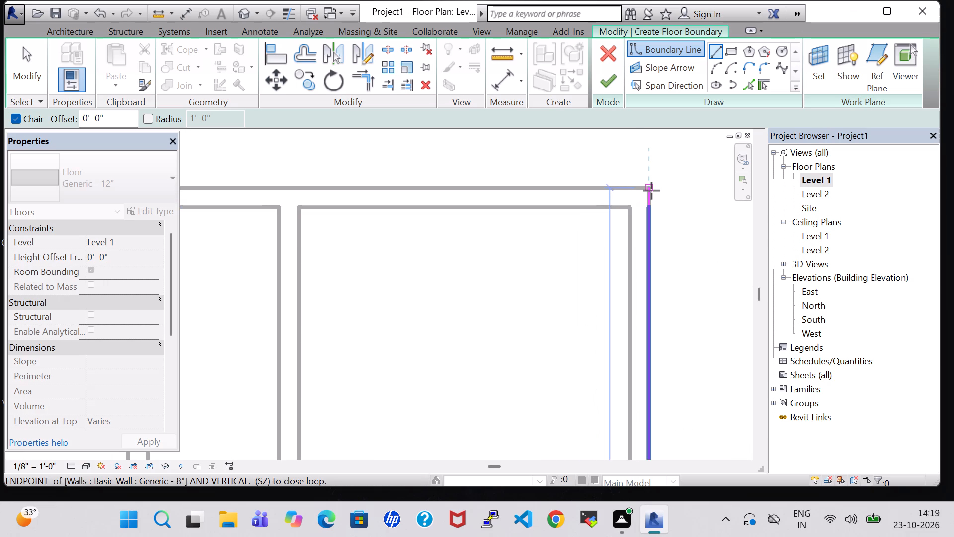
pyautogui.click(651, 191)
pyautogui.moveTo(344, 193); pyautogui.dragTo(565, 215, button='middle')
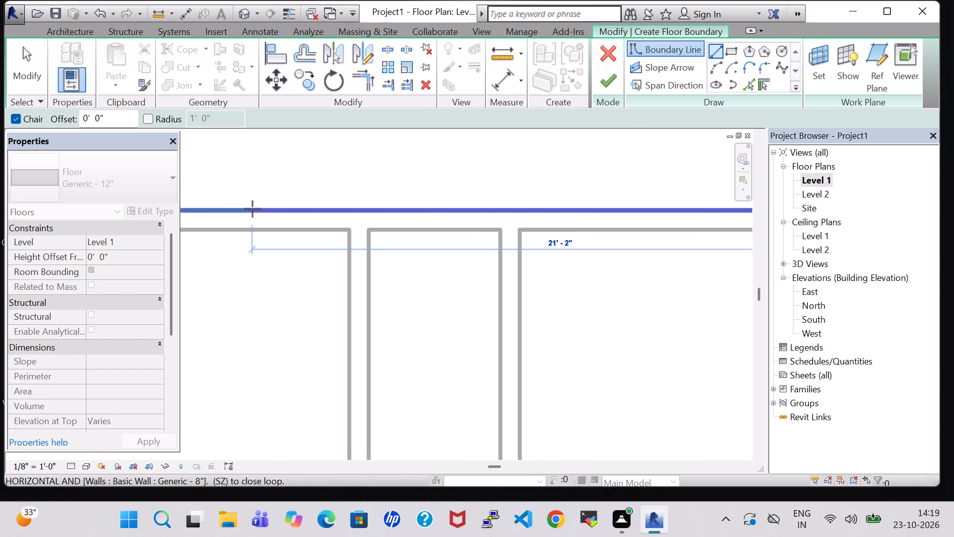
pyautogui.moveTo(252, 209); pyautogui.dragTo(431, 209, button='middle')
pyautogui.scroll(-3, 283, 207)
pyautogui.moveTo(361, 197); pyautogui.dragTo(484, 186, button='middle')
pyautogui.moveTo(318, 201); pyautogui.dragTo(750, 223, button='middle')
pyautogui.click(387, 221)
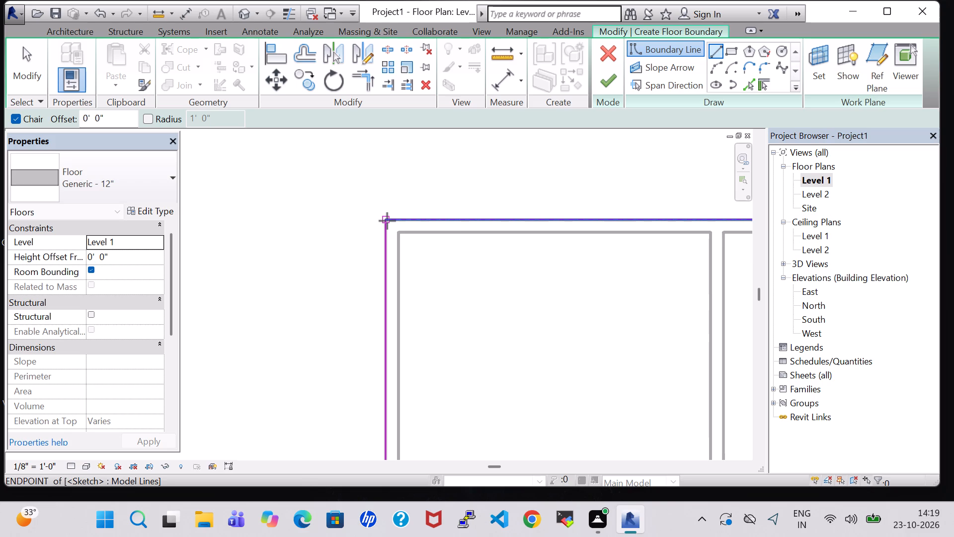
pyautogui.click(609, 76)
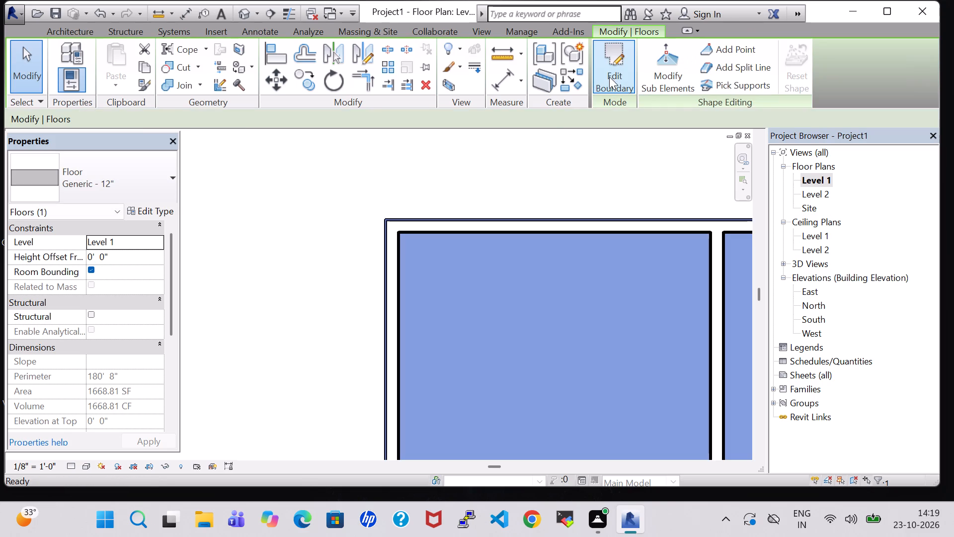
# In the 3D view, change the new floor's type to Wood Truss Joist 12" - Carpet Finish.
pyautogui.click(239, 12)
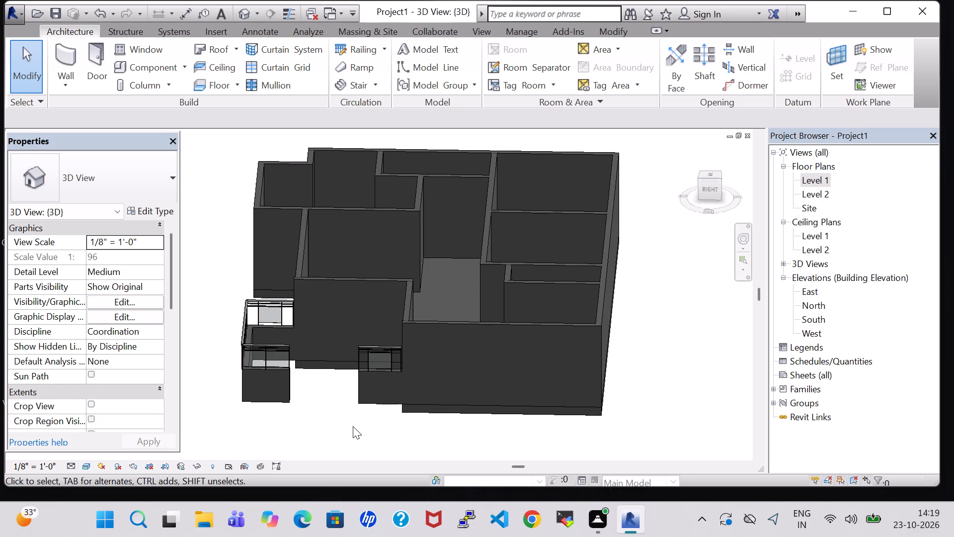
pyautogui.keyDown('shift'); pyautogui.moveTo(313, 422); pyautogui.dragTo(391, 440, button='middle'); pyautogui.keyUp('shift')
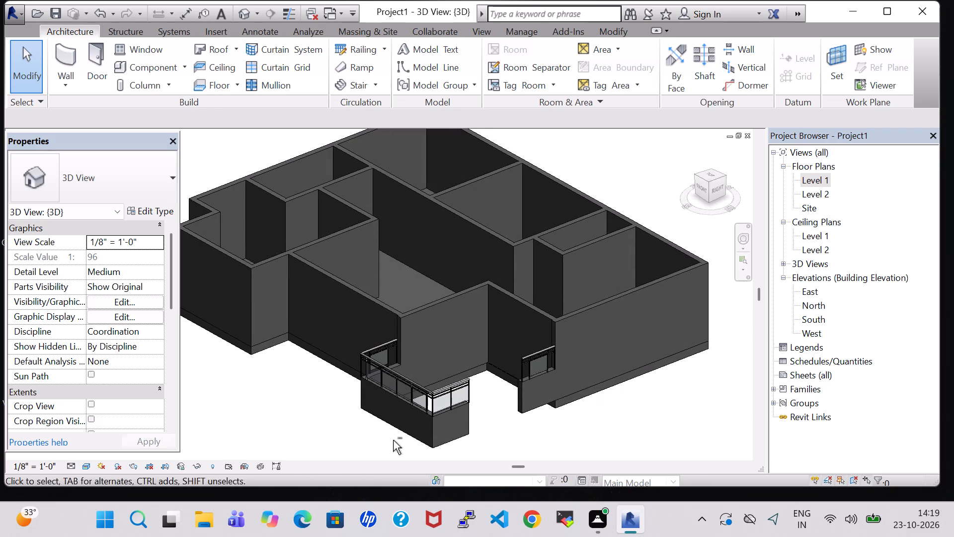
pyautogui.click(481, 373)
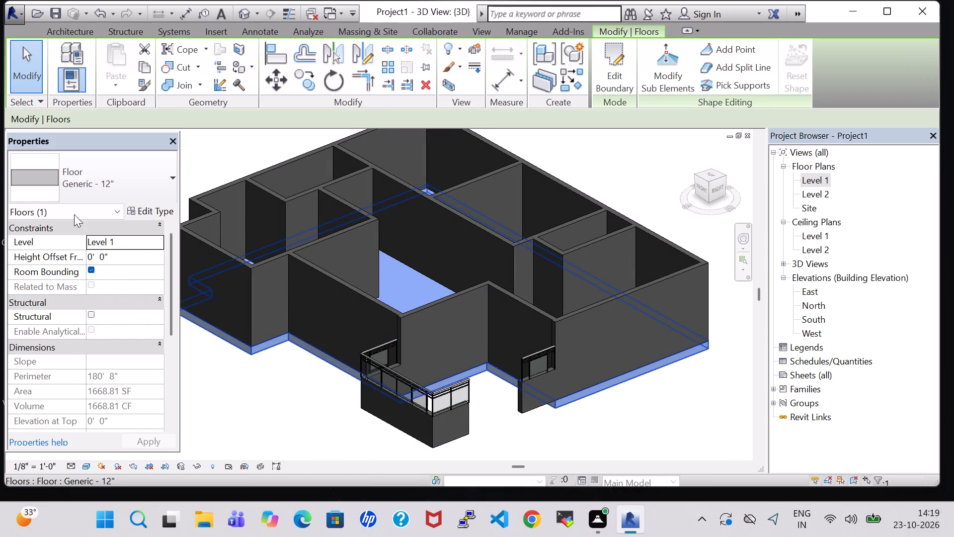
pyautogui.click(131, 171)
pyautogui.click(109, 456)
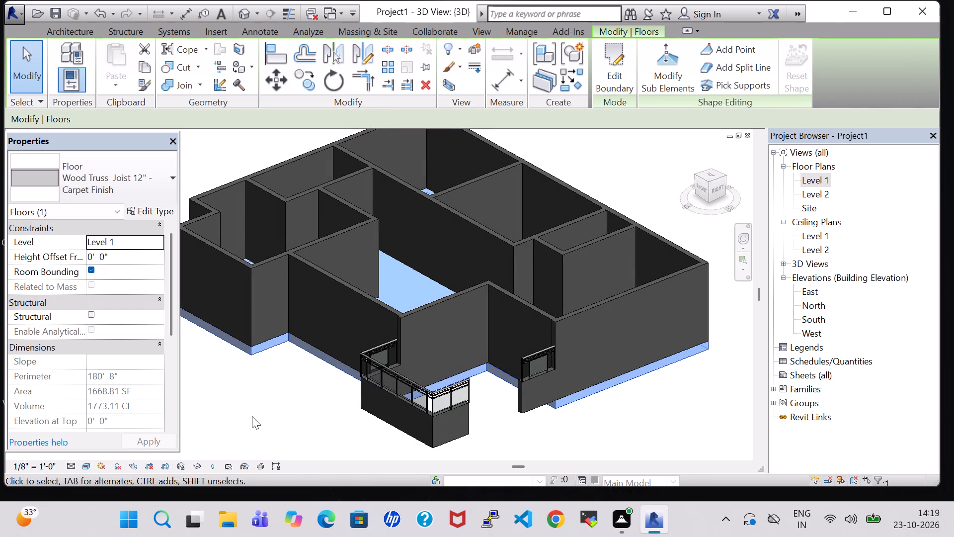
pyautogui.click(261, 394)
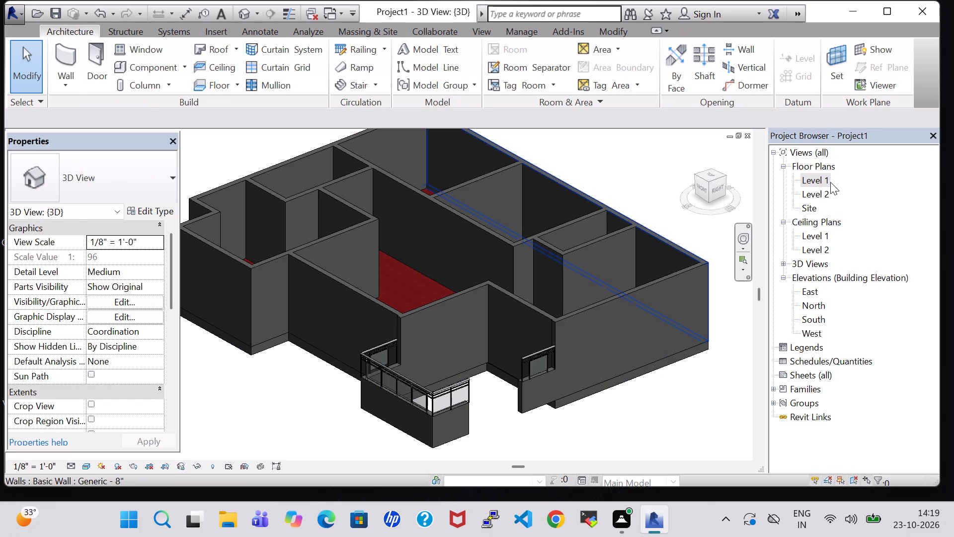
# Start a toposurface on Level 1 at elevation 0' 0" and place points at the balcony's two upper inner corners.
pyautogui.doubleClick(828, 181)
pyautogui.scroll(-6, 511, 276)
pyautogui.moveTo(746, 331); pyautogui.dragTo(442, 212, button='middle')
pyautogui.scroll(-4, 446, 258)
pyautogui.moveTo(423, 255); pyautogui.dragTo(445, 261, button='middle')
pyautogui.click(354, 28)
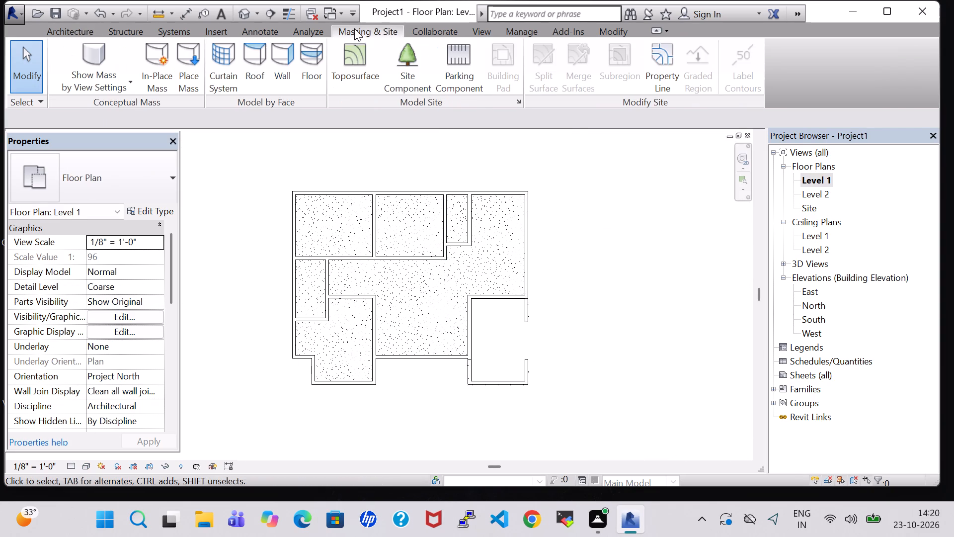
pyautogui.click(363, 51)
pyautogui.scroll(7, 517, 329)
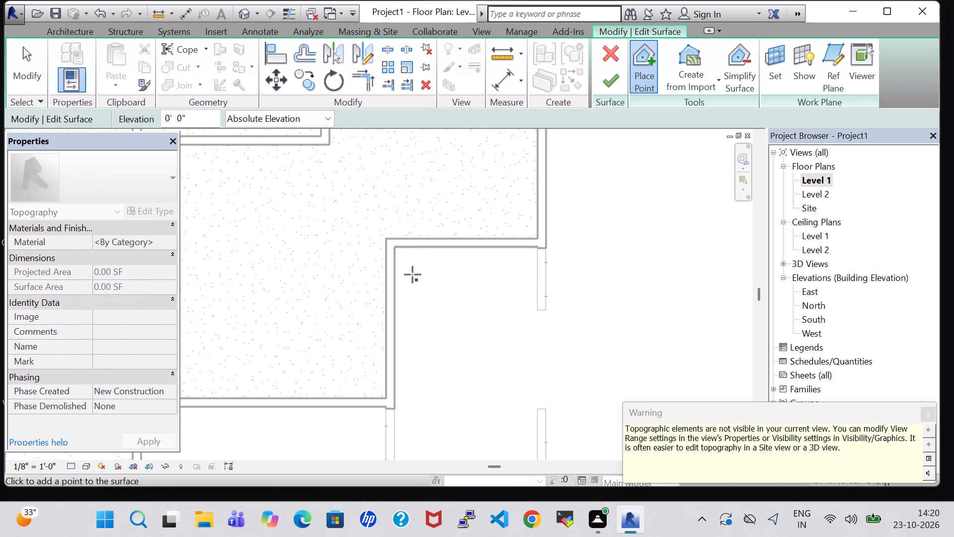
pyautogui.scroll(4, 396, 252)
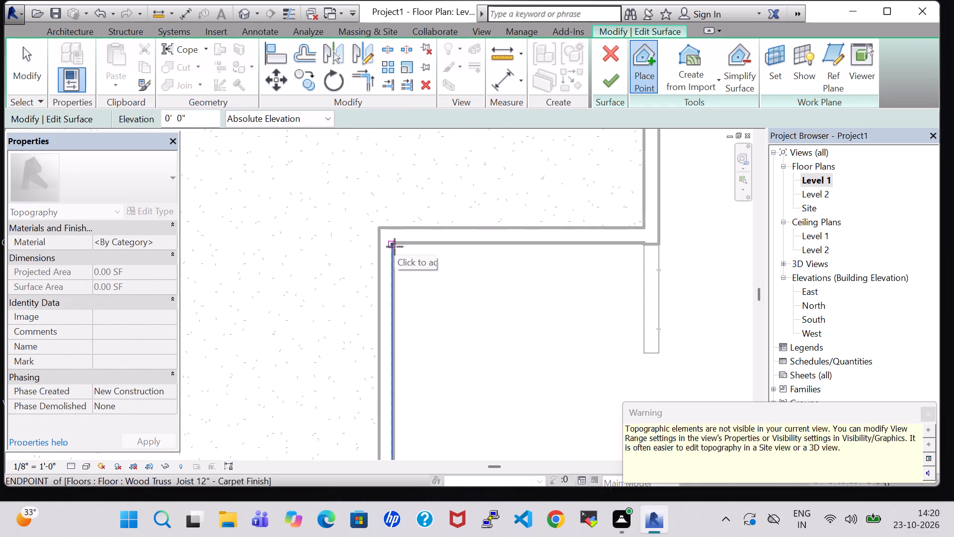
pyautogui.scroll(5, 401, 255)
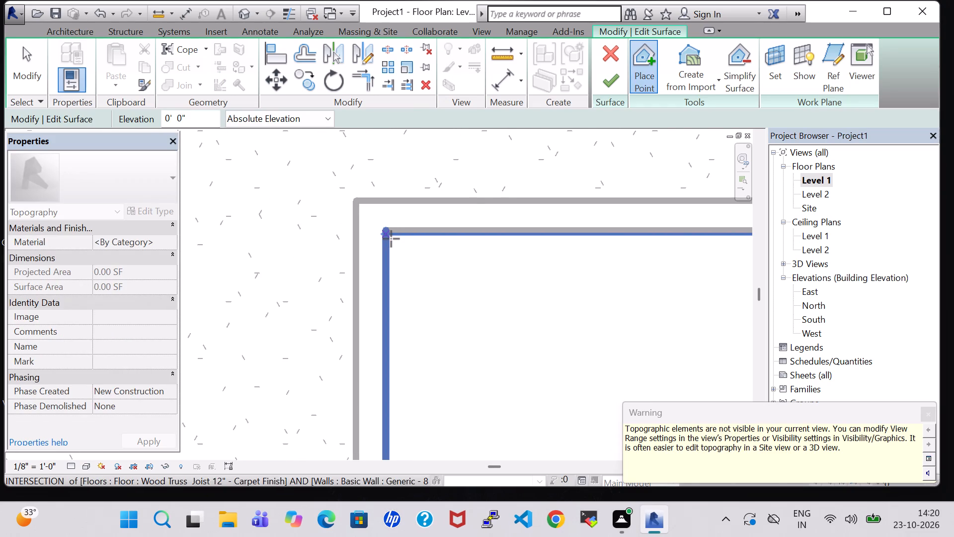
pyautogui.click(390, 238)
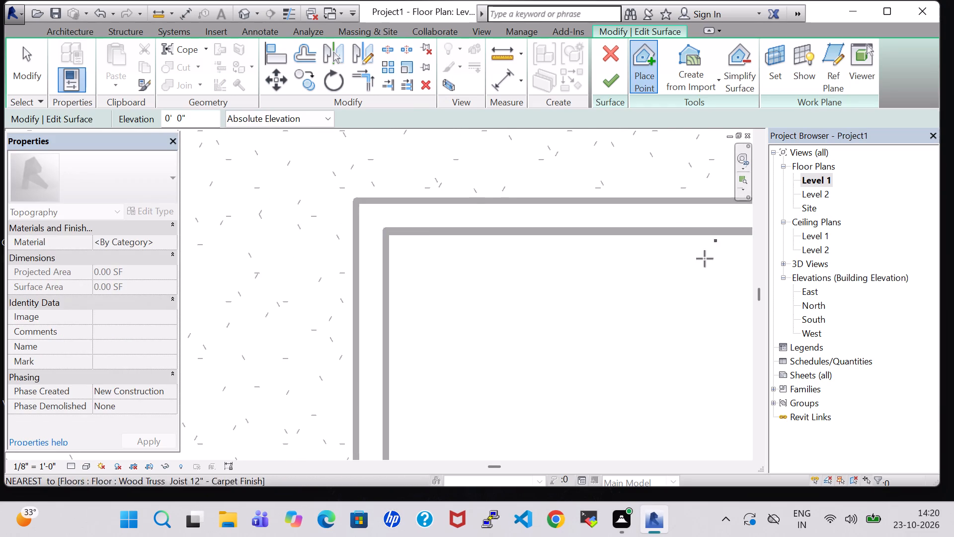
pyautogui.scroll(-2, 650, 296)
pyautogui.moveTo(645, 296); pyautogui.dragTo(481, 291, button='middle')
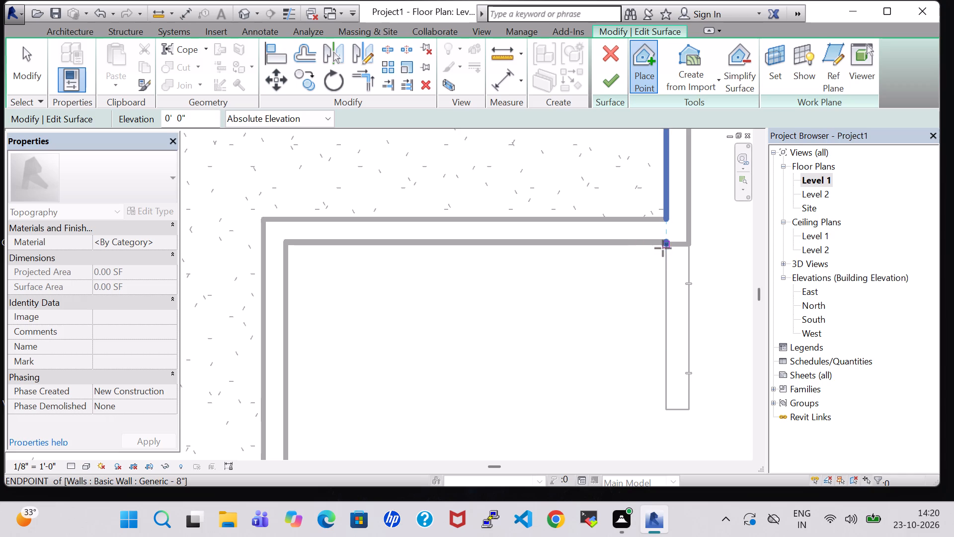
pyautogui.click(663, 248)
# Place toposurface points at the balcony's two lower inner corners, finish the surface and check it in the 3D view.
pyautogui.scroll(-1, 661, 404)
pyautogui.moveTo(661, 404); pyautogui.dragTo(637, 294, button='middle')
pyautogui.moveTo(631, 245); pyautogui.dragTo(630, 226, button='middle')
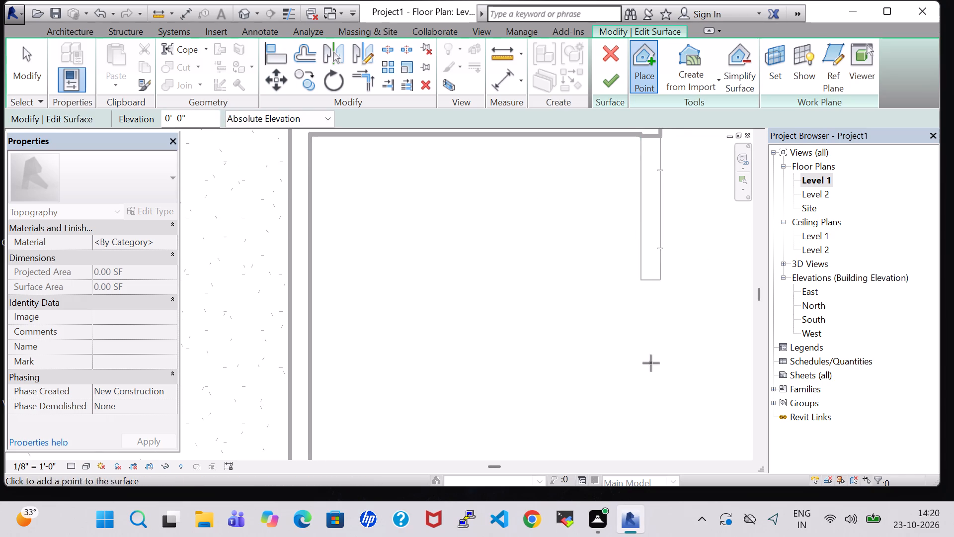
pyautogui.moveTo(651, 363); pyautogui.dragTo(612, 91, button='middle')
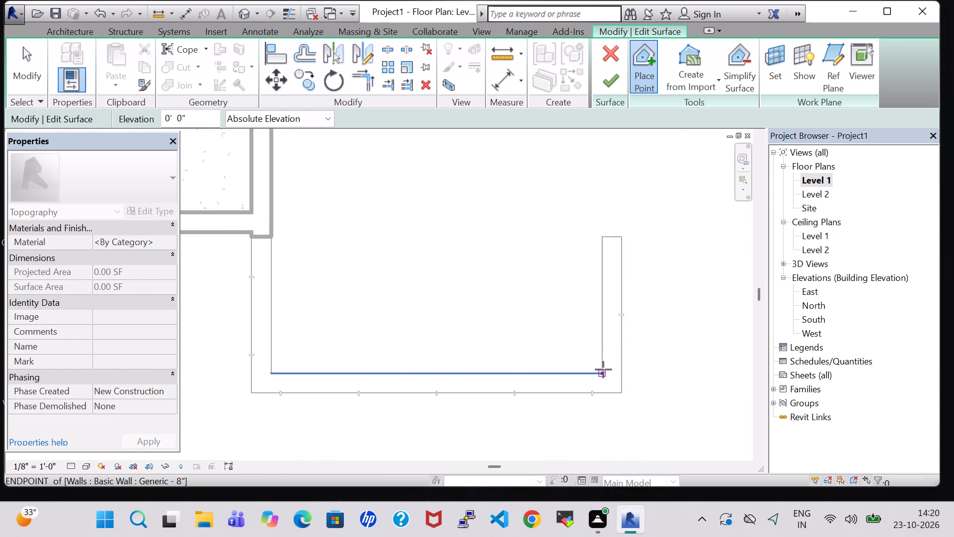
pyautogui.click(603, 369)
pyautogui.click(273, 373)
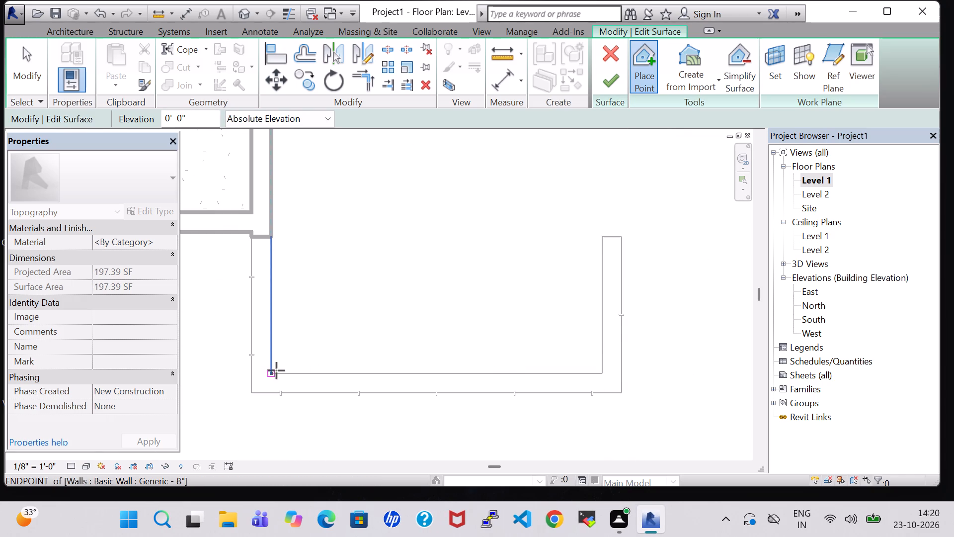
pyautogui.click(620, 85)
pyautogui.click(245, 18)
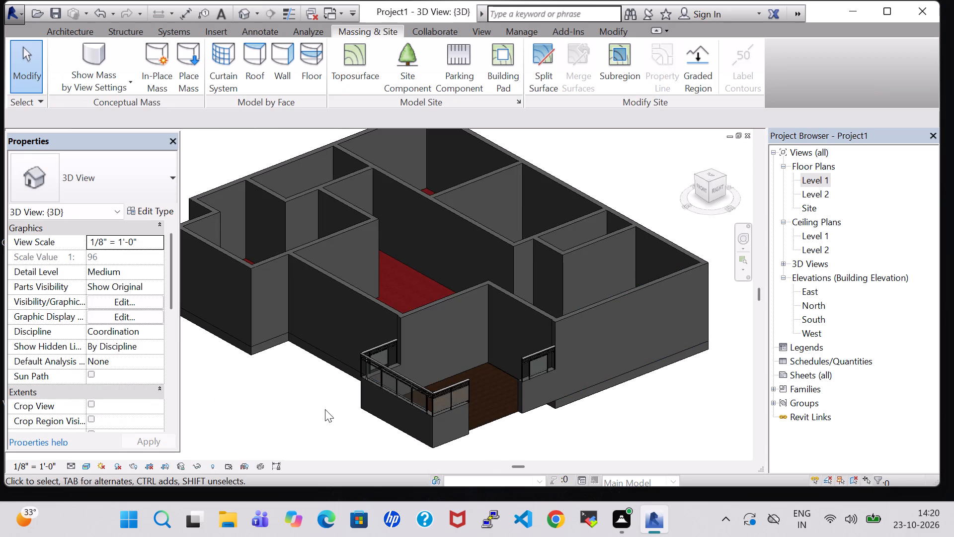
pyautogui.keyDown('shift'); pyautogui.moveTo(323, 395); pyautogui.dragTo(335, 390, button='middle'); pyautogui.keyUp('shift')
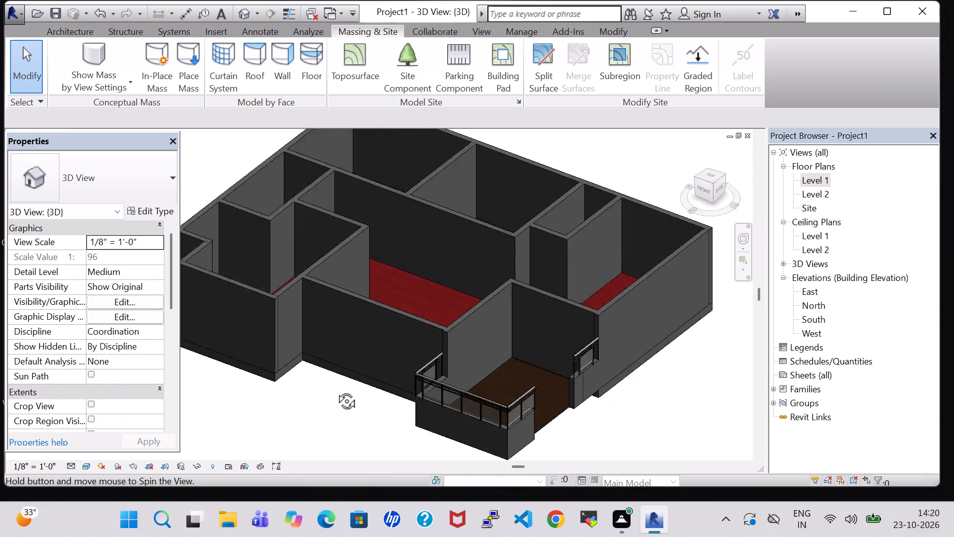
pyautogui.keyDown('shift'); pyautogui.moveTo(335, 390); pyautogui.dragTo(289, 298, button='middle'); pyautogui.keyUp('shift')
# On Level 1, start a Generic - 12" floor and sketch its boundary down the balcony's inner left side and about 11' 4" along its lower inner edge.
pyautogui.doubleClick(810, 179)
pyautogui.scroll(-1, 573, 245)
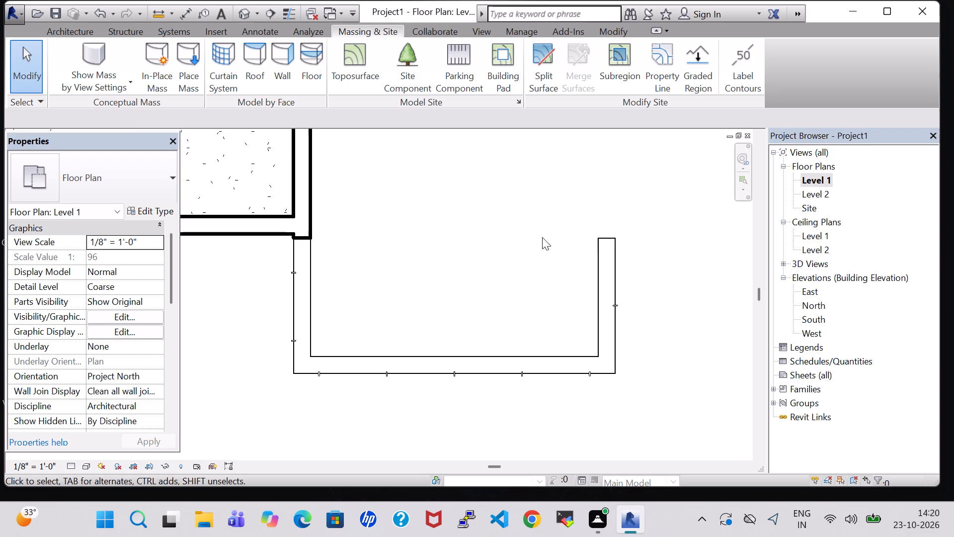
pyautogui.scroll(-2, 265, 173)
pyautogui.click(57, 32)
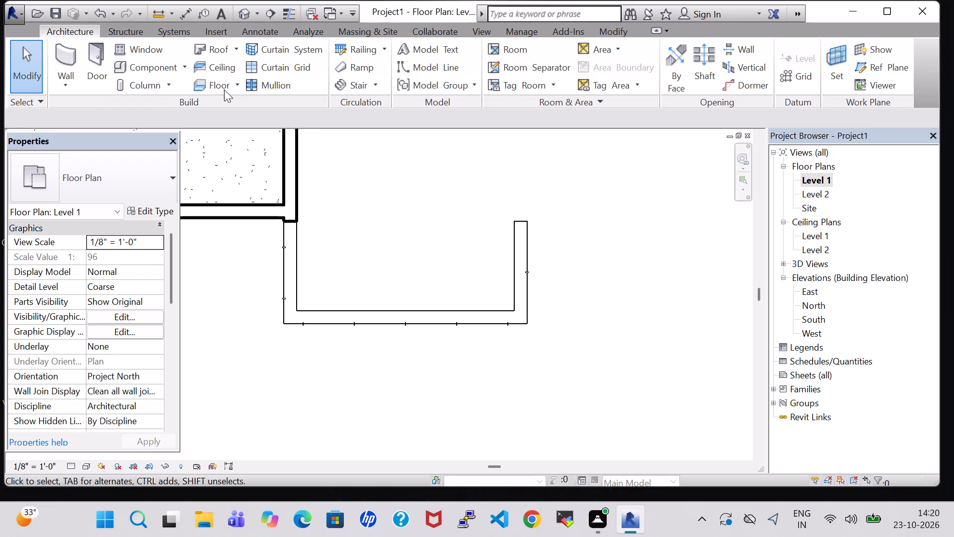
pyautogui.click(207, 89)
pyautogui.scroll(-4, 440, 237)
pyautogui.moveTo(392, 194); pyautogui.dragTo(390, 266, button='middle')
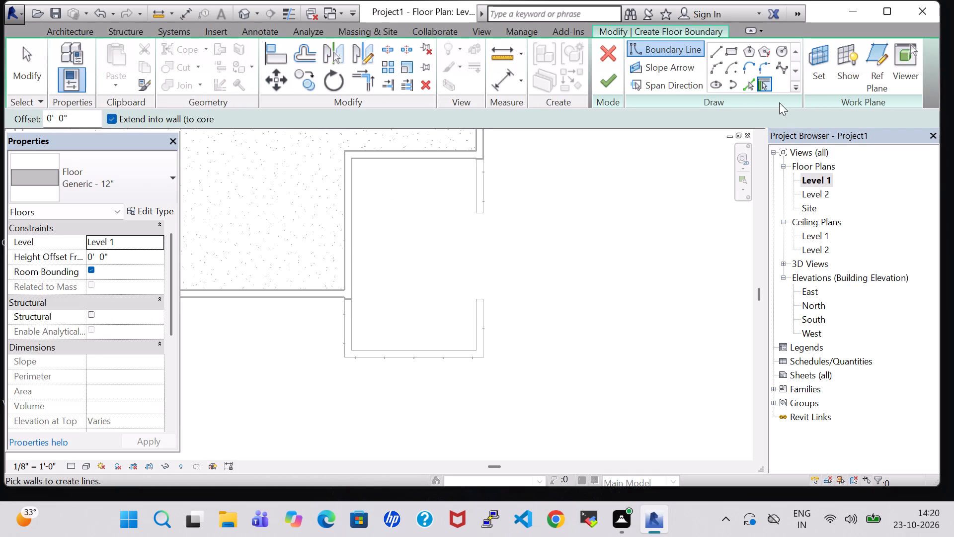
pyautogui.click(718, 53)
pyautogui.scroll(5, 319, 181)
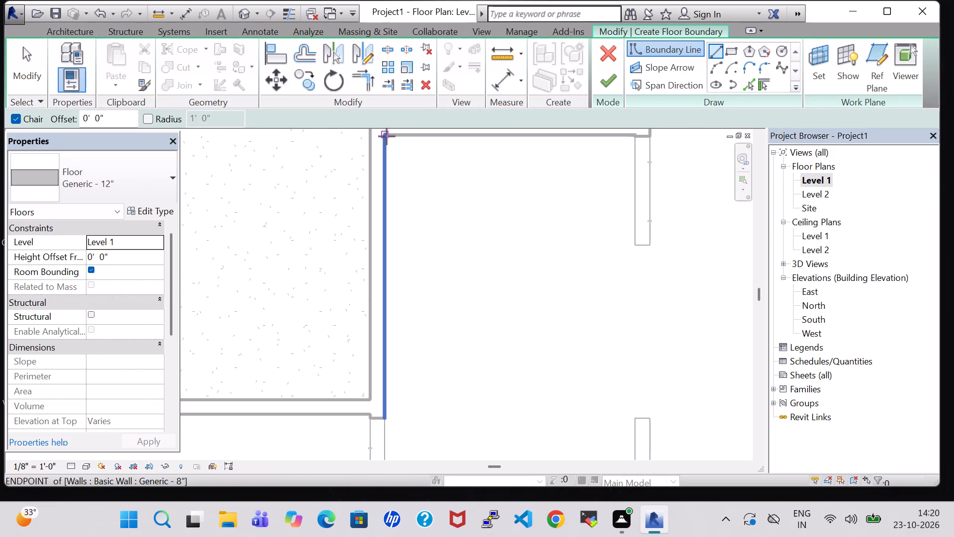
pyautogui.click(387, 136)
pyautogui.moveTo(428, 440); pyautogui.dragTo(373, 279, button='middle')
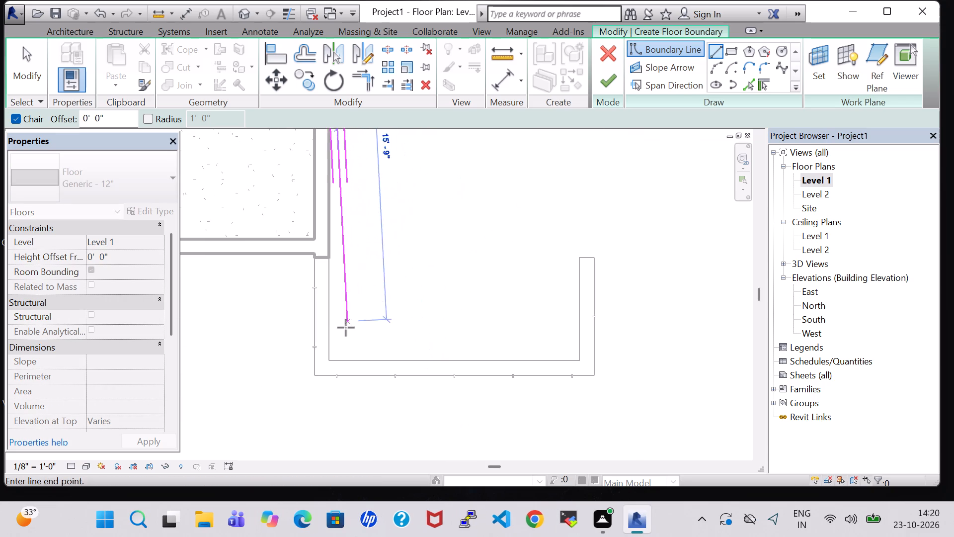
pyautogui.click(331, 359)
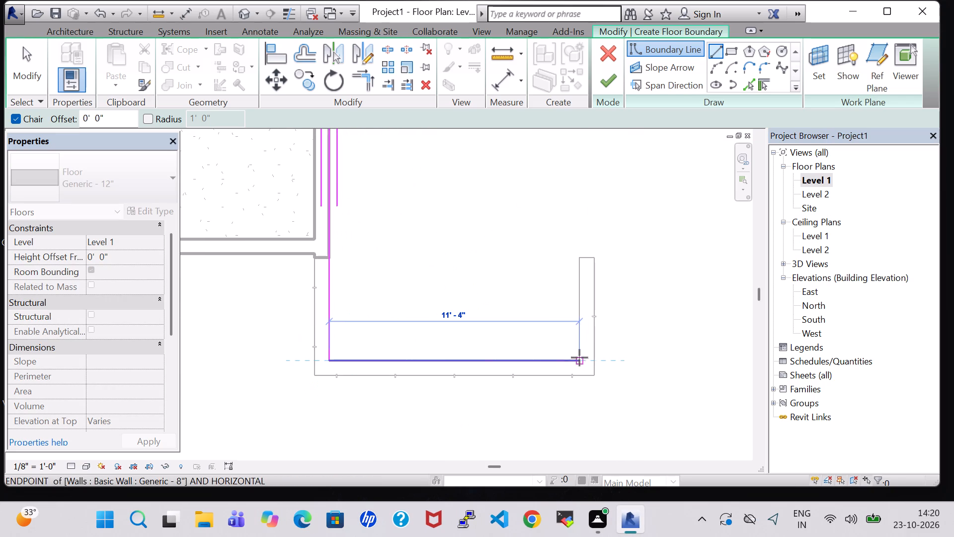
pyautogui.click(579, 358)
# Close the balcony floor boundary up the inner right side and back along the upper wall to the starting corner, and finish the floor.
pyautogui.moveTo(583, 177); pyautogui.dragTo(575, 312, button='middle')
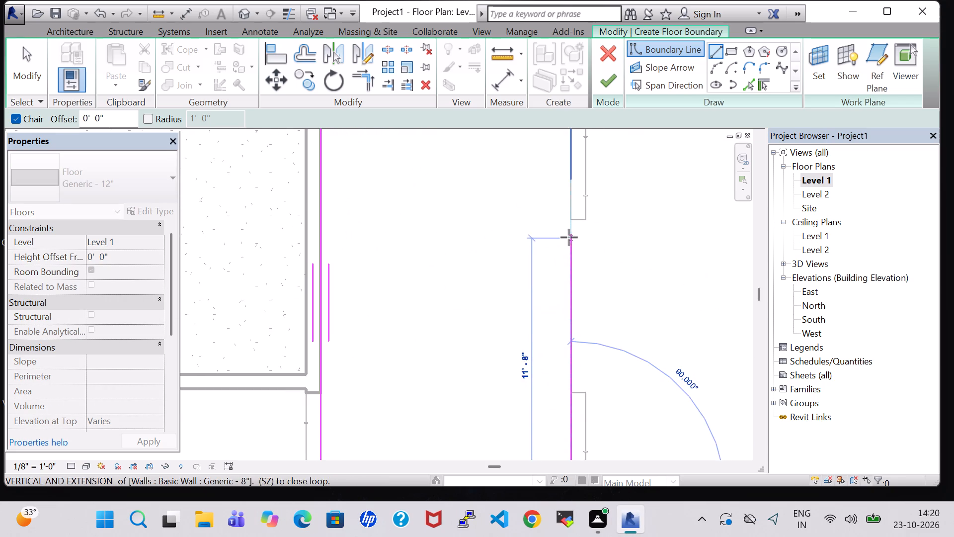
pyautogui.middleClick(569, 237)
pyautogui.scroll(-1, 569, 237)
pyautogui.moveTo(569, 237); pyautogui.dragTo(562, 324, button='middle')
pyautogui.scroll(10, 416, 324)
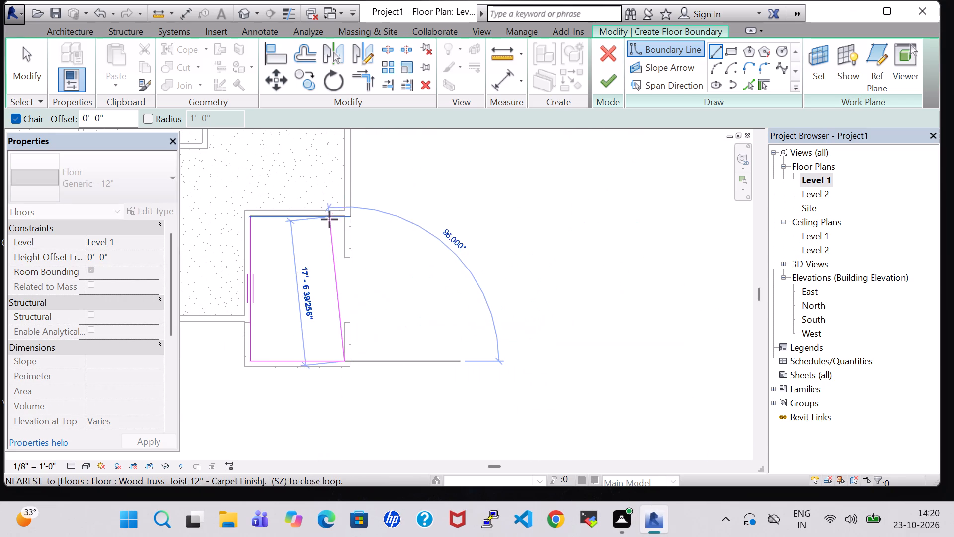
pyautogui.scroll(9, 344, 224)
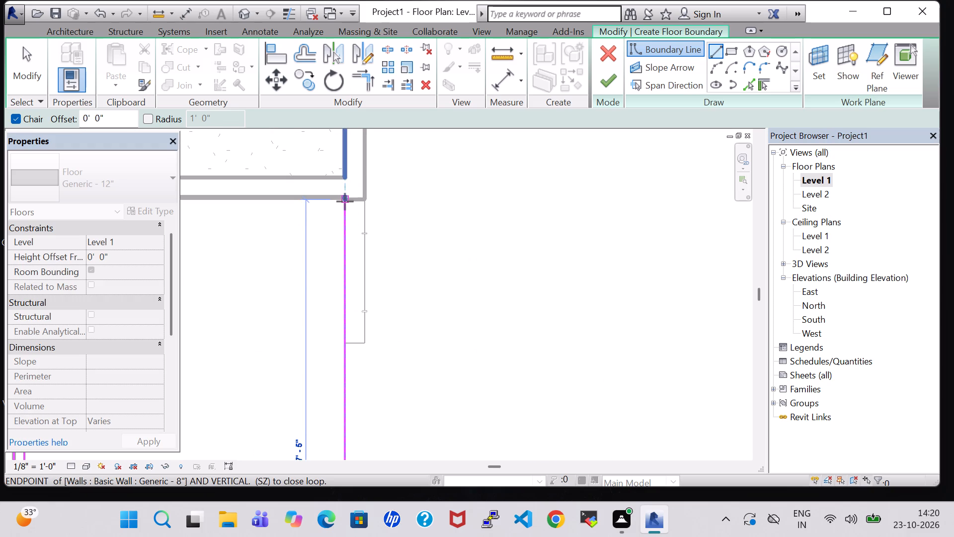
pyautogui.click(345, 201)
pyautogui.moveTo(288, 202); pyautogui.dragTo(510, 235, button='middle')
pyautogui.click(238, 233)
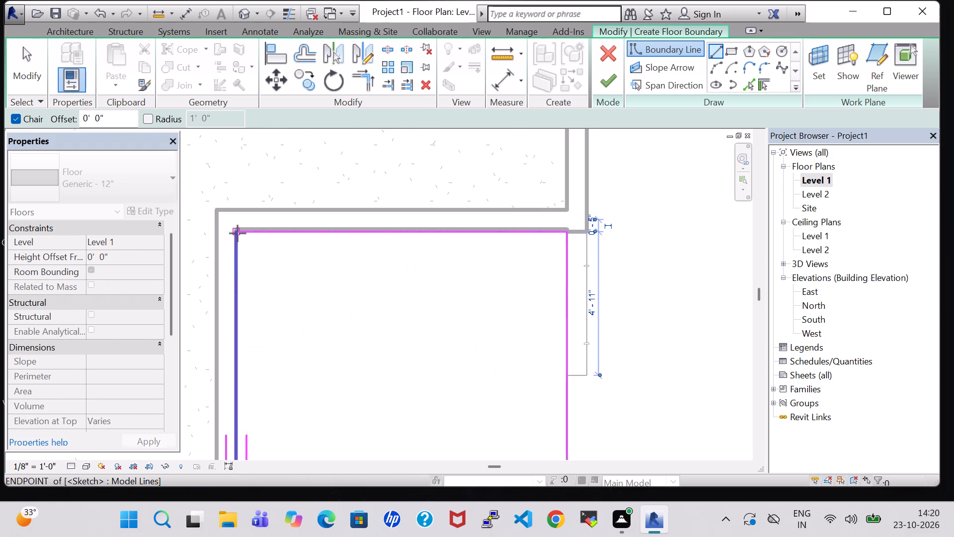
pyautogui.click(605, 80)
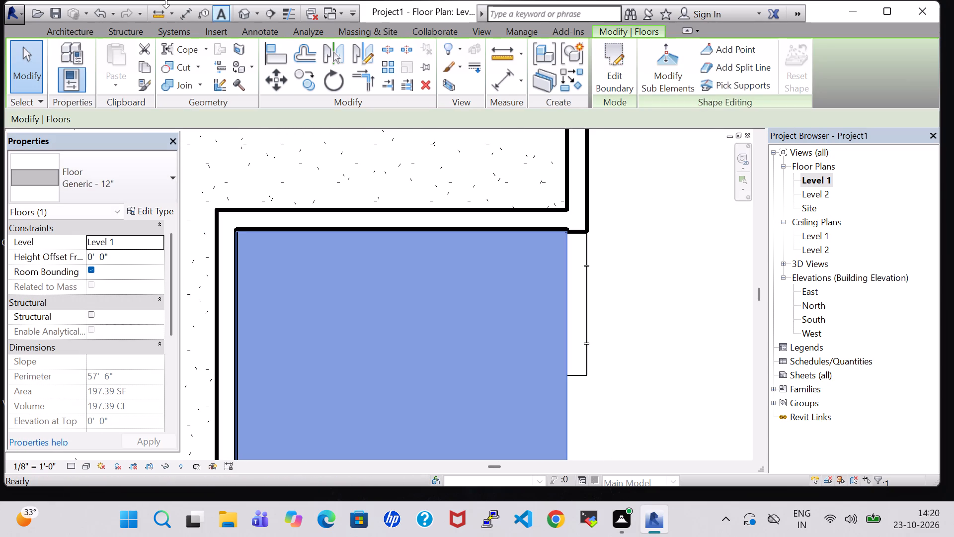
# Check the new balcony floor in the 3D view and in the Level 1 plan.
pyautogui.click(237, 12)
pyautogui.keyDown('shift'); pyautogui.moveTo(441, 366); pyautogui.dragTo(440, 366, button='middle'); pyautogui.keyUp('shift')
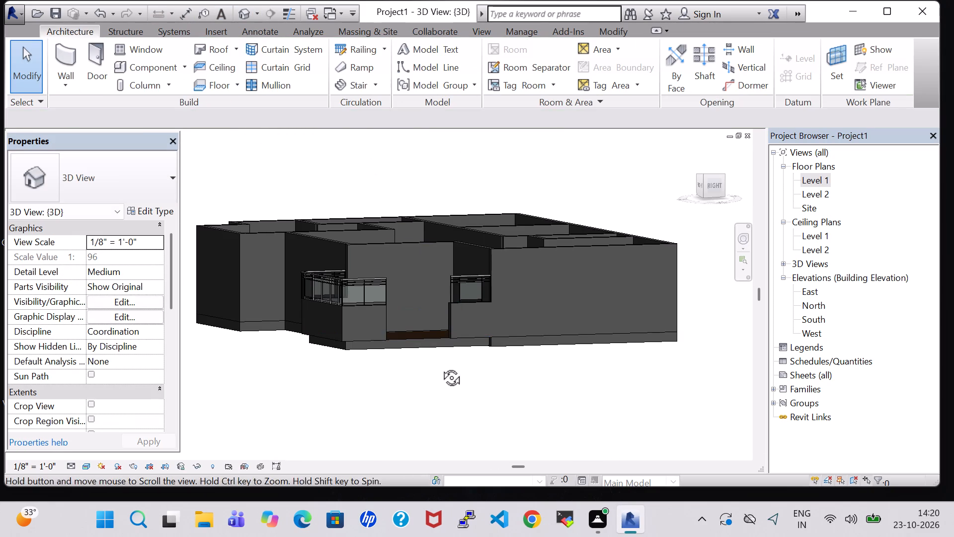
pyautogui.keyDown('shift'); pyautogui.moveTo(440, 366); pyautogui.dragTo(415, 397, button='middle'); pyautogui.keyUp('shift')
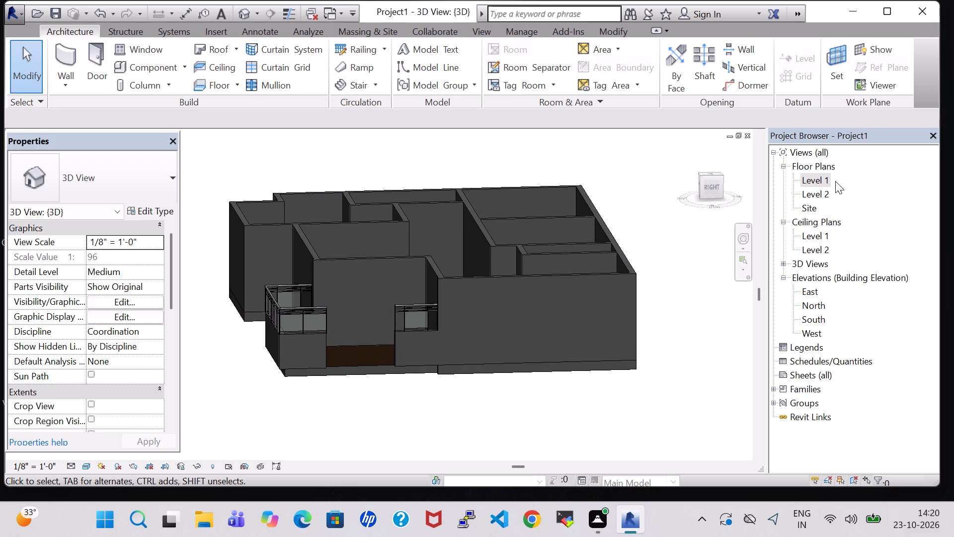
pyautogui.doubleClick(812, 175)
pyautogui.scroll(-4, 582, 221)
pyautogui.moveTo(635, 355); pyautogui.dragTo(626, 144, button='middle')
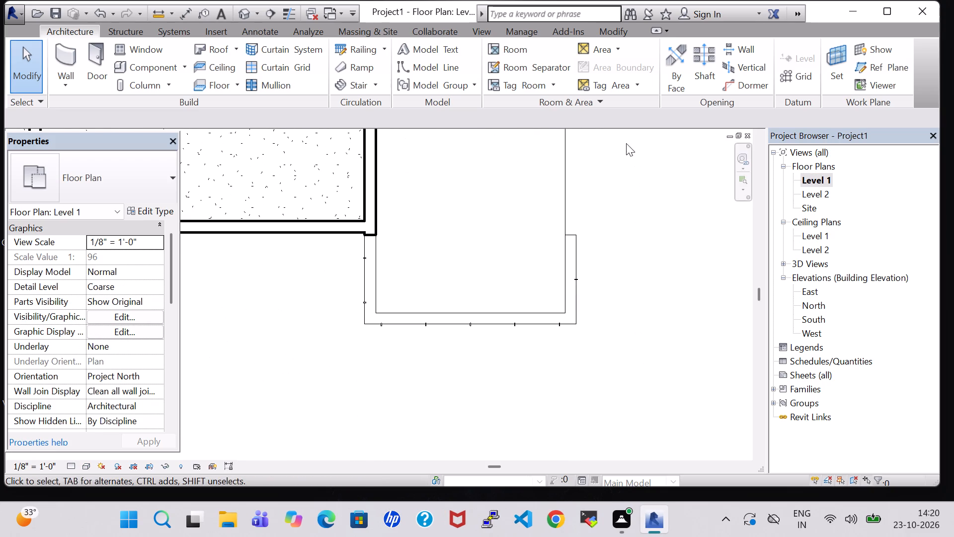
pyautogui.click(245, 12)
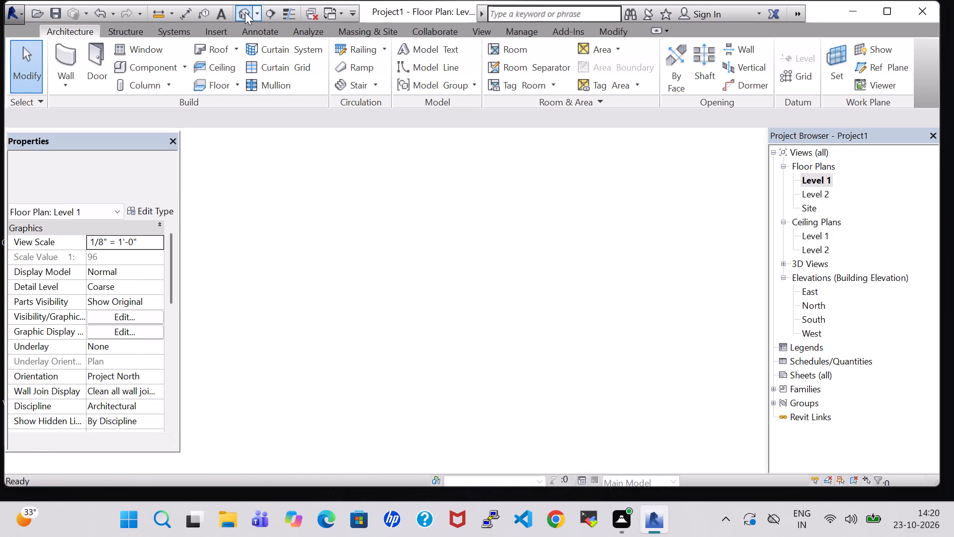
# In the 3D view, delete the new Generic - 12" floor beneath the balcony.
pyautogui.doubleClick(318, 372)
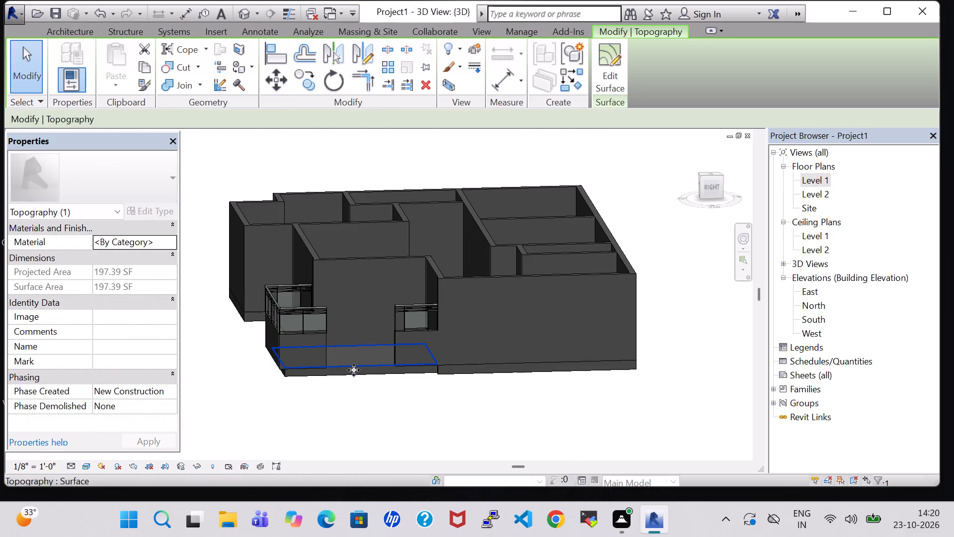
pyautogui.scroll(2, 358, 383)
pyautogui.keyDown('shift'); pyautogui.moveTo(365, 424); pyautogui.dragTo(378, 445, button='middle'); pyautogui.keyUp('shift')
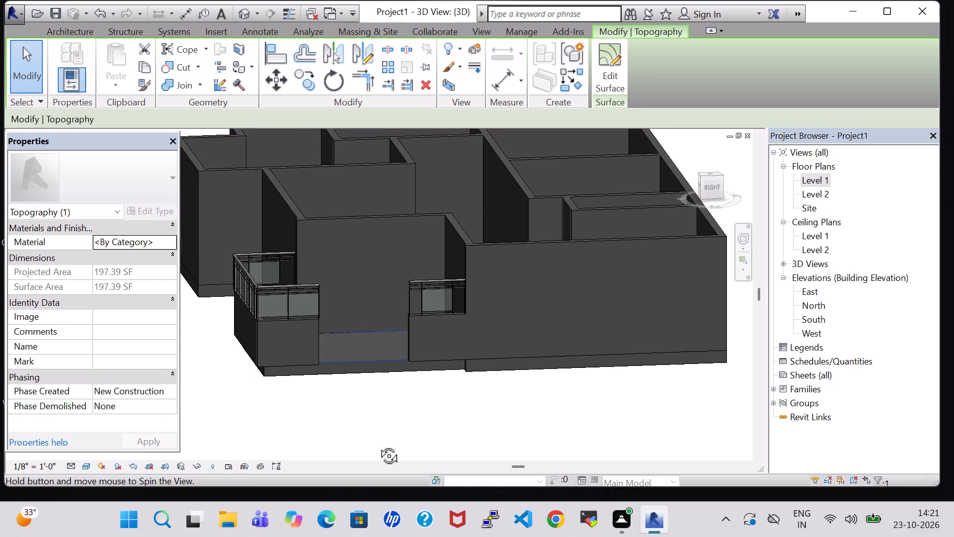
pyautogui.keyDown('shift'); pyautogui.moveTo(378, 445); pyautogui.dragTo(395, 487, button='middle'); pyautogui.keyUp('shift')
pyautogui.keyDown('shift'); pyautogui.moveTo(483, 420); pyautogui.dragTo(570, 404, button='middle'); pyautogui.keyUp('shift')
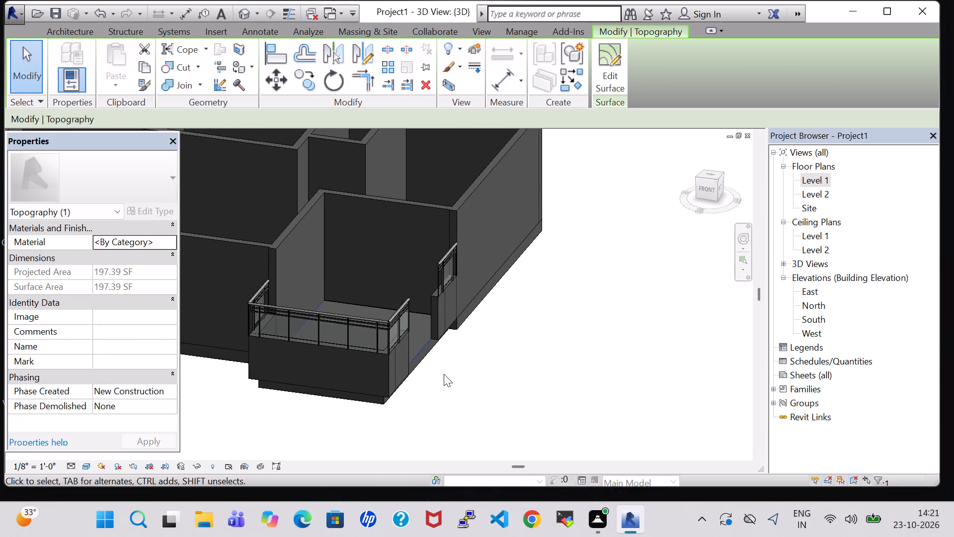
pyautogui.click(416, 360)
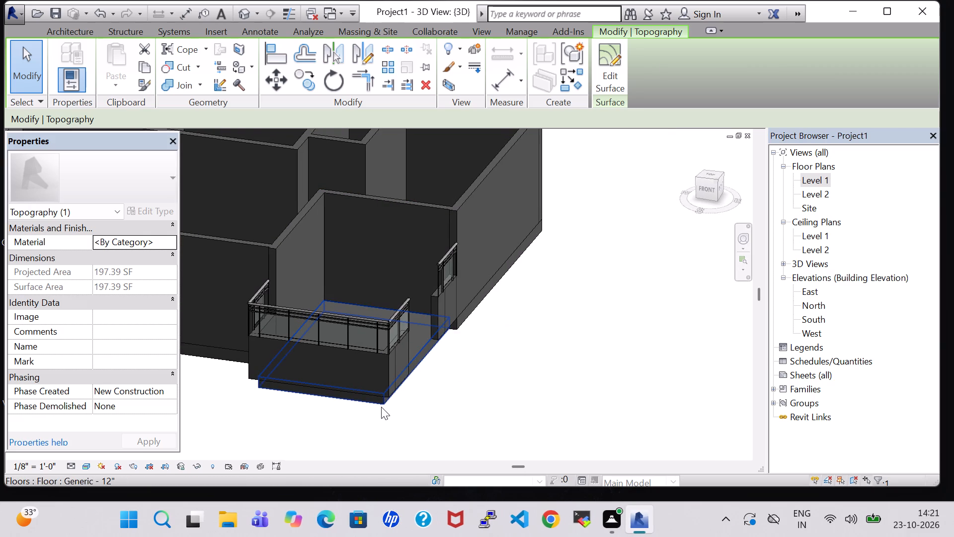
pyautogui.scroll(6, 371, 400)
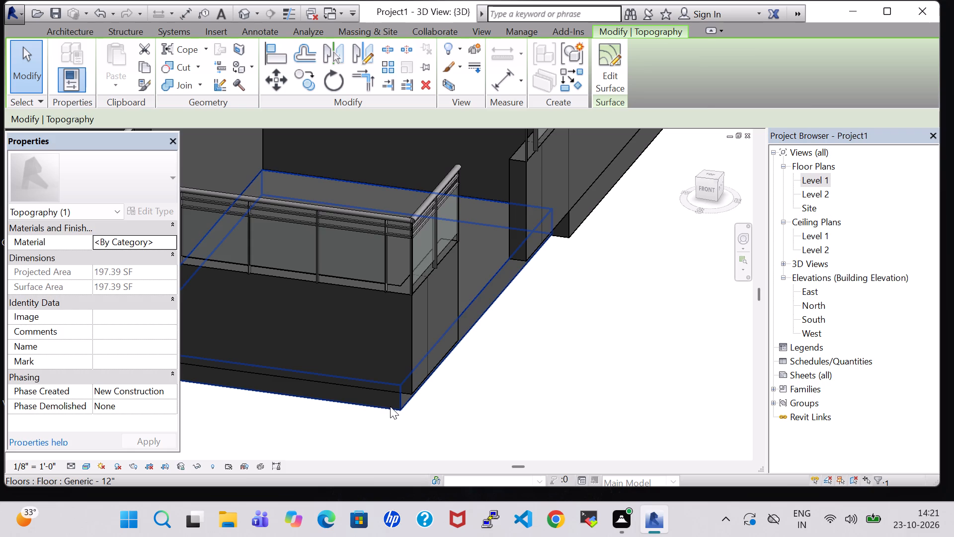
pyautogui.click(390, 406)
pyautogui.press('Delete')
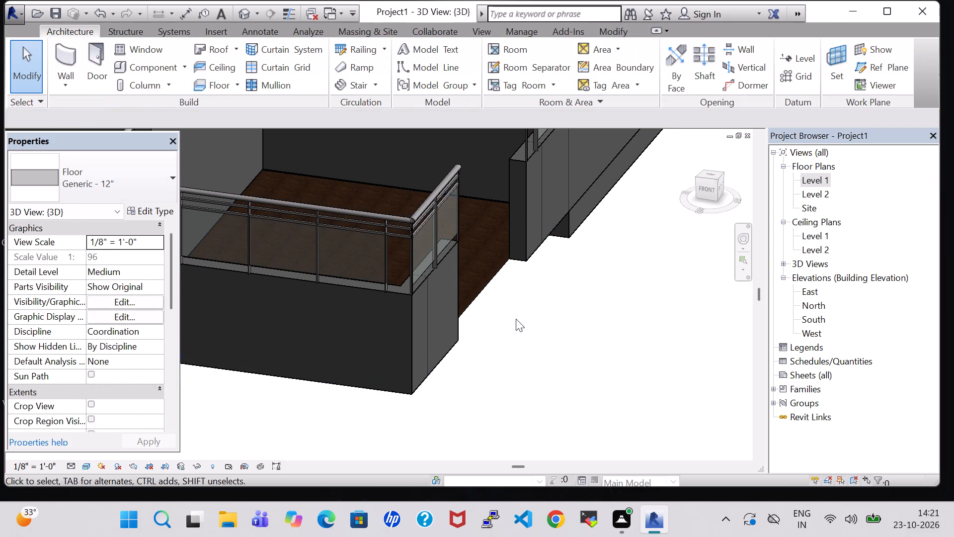
# Examine the balcony surface, railings and interior floors in the 3D view from several sides.
pyautogui.keyDown('shift'); pyautogui.moveTo(531, 344); pyautogui.dragTo(393, 361, button='middle'); pyautogui.keyUp('shift')
pyautogui.scroll(-6, 397, 365)
pyautogui.keyDown('shift'); pyautogui.moveTo(418, 403); pyautogui.dragTo(444, 383, button='middle'); pyautogui.keyUp('shift')
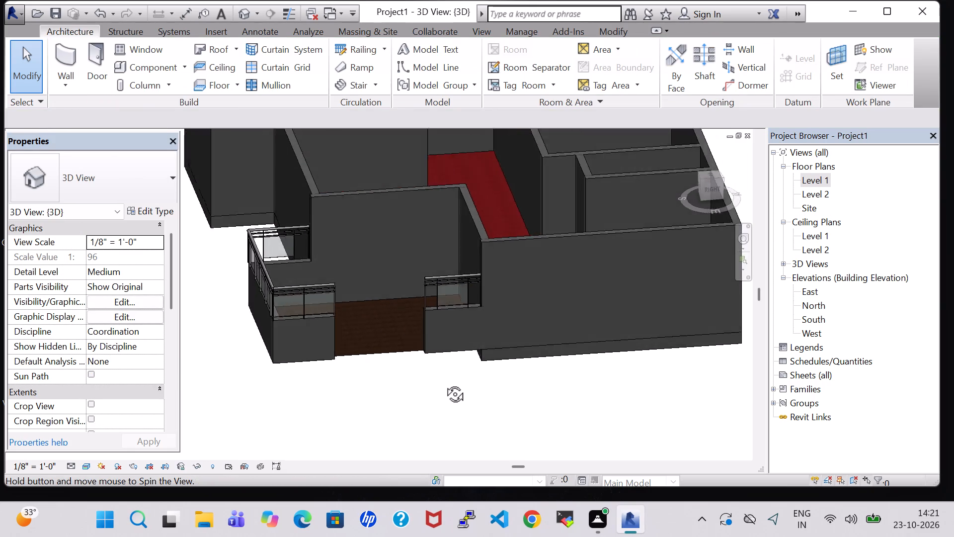
pyautogui.keyDown('shift'); pyautogui.moveTo(444, 383); pyautogui.dragTo(421, 320, button='middle'); pyautogui.keyUp('shift')
pyautogui.keyDown('shift'); pyautogui.moveTo(414, 361); pyautogui.dragTo(522, 432, button='middle'); pyautogui.keyUp('shift')
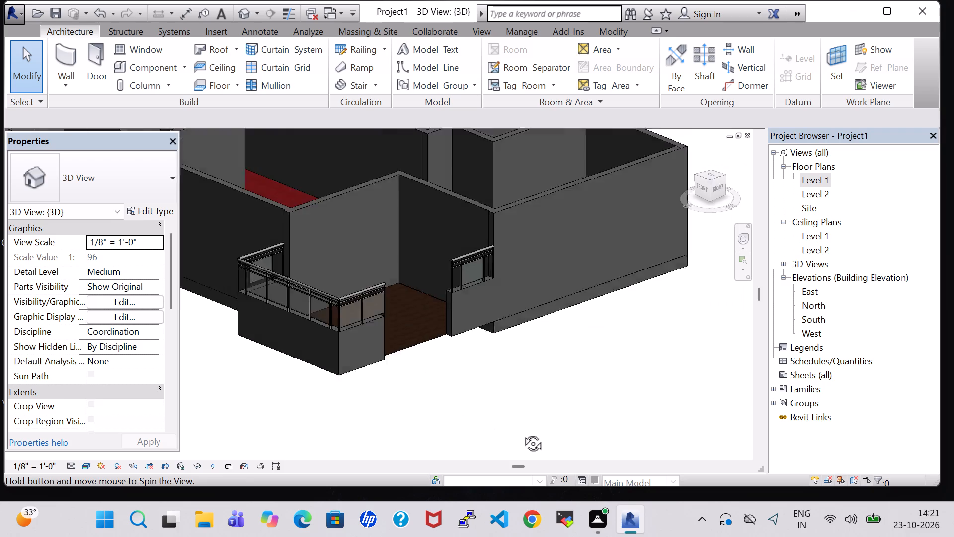
pyautogui.keyDown('shift'); pyautogui.moveTo(522, 432); pyautogui.dragTo(522, 433, button='middle'); pyautogui.keyUp('shift')
pyautogui.scroll(-3, 504, 413)
pyautogui.keyDown('shift'); pyautogui.scroll(-1, 503, 398); pyautogui.keyUp('shift')
pyautogui.keyDown('shift'); pyautogui.moveTo(503, 398); pyautogui.dragTo(539, 459, button='middle'); pyautogui.keyUp('shift')
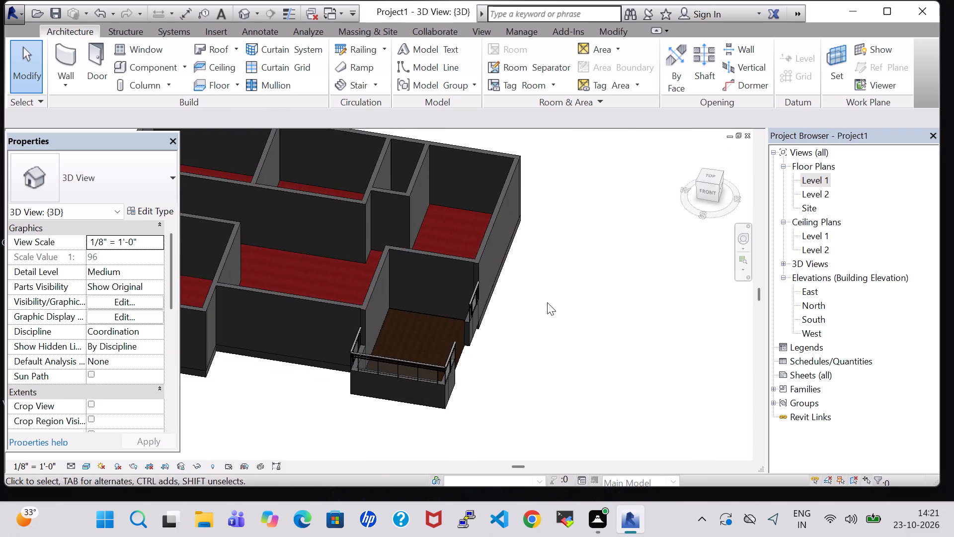
pyautogui.keyDown('shift'); pyautogui.moveTo(549, 244); pyautogui.dragTo(422, 239, button='middle'); pyautogui.keyUp('shift')
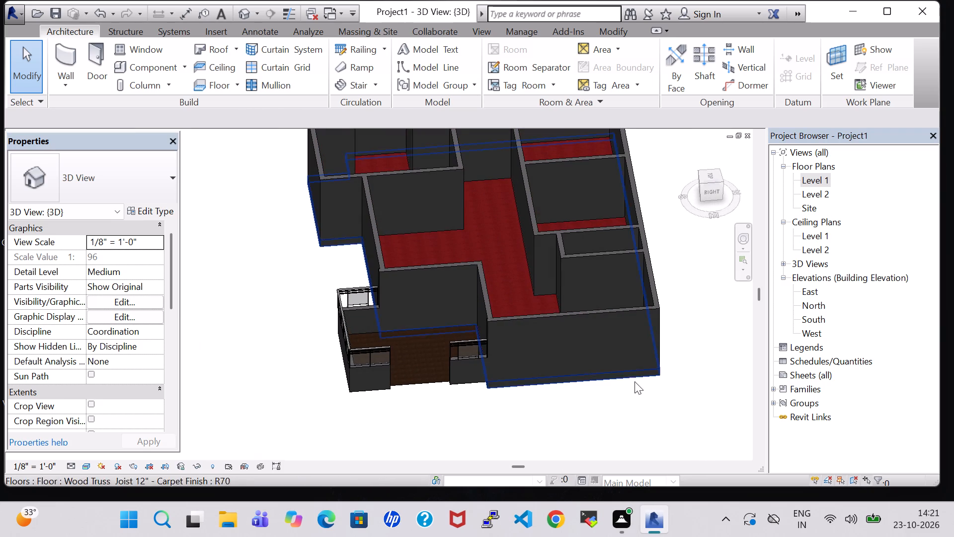
pyautogui.moveTo(626, 415); pyautogui.dragTo(655, 344, button='middle')
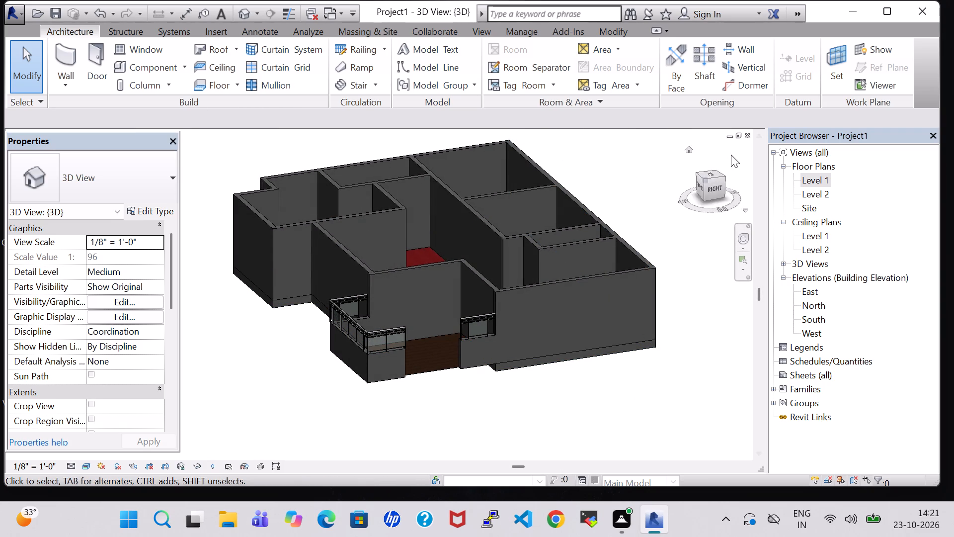
# In the Level 1 plan, start a footprint roof based on Level 2 and draw its upper edge along the house's outer wall, about 49'-8" long.
pyautogui.doubleClick(819, 175)
pyautogui.scroll(-3, 399, 167)
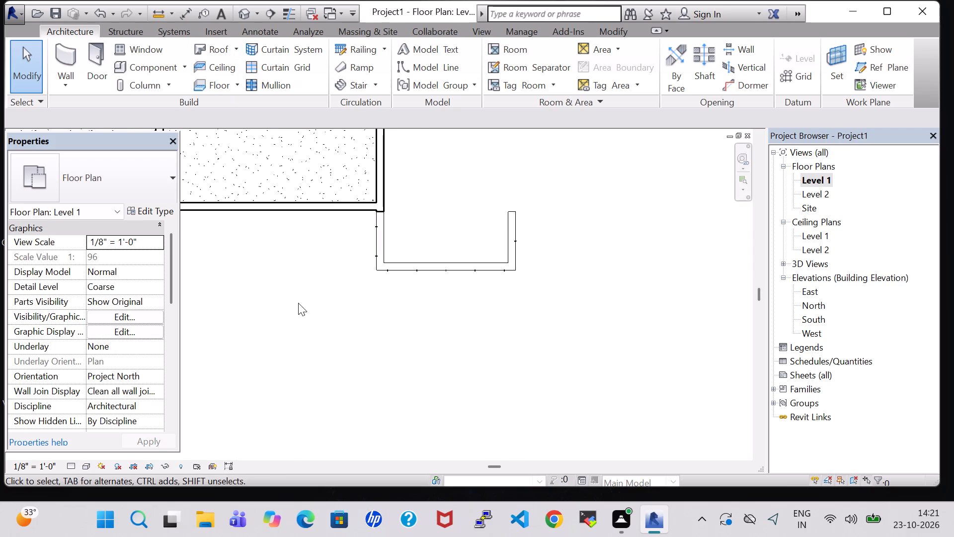
pyautogui.scroll(-8, 299, 290)
pyautogui.moveTo(491, 256); pyautogui.dragTo(611, 325, button='middle')
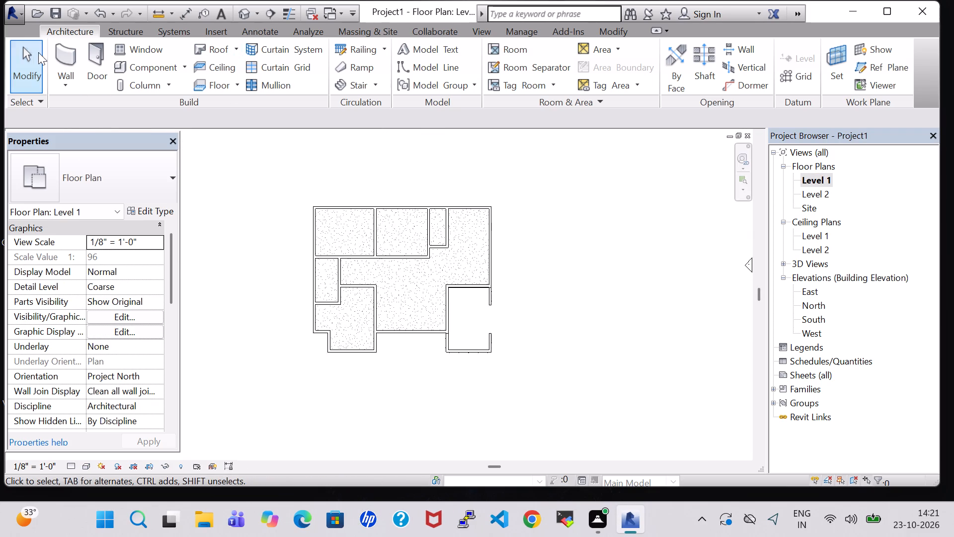
pyautogui.click(216, 53)
pyautogui.click(467, 286)
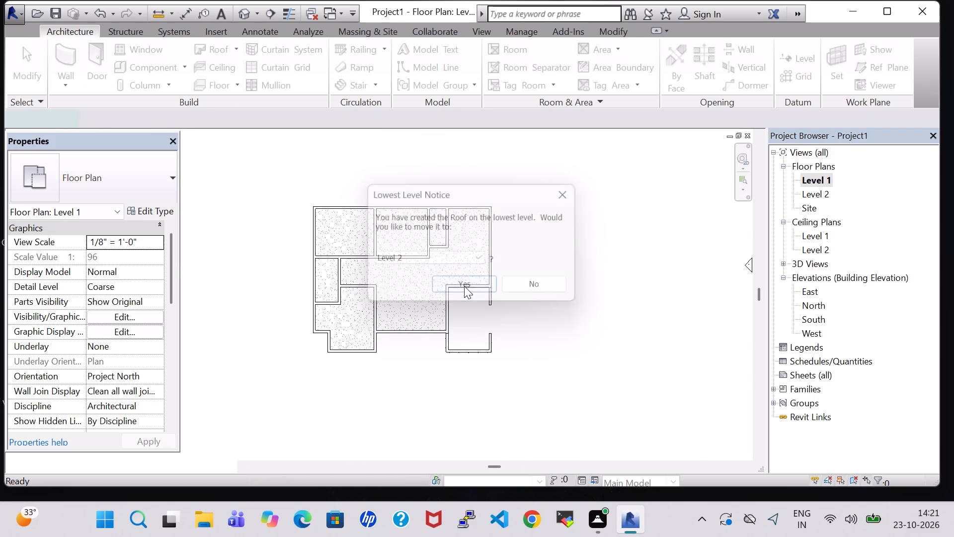
pyautogui.scroll(2, 318, 233)
pyautogui.click(717, 49)
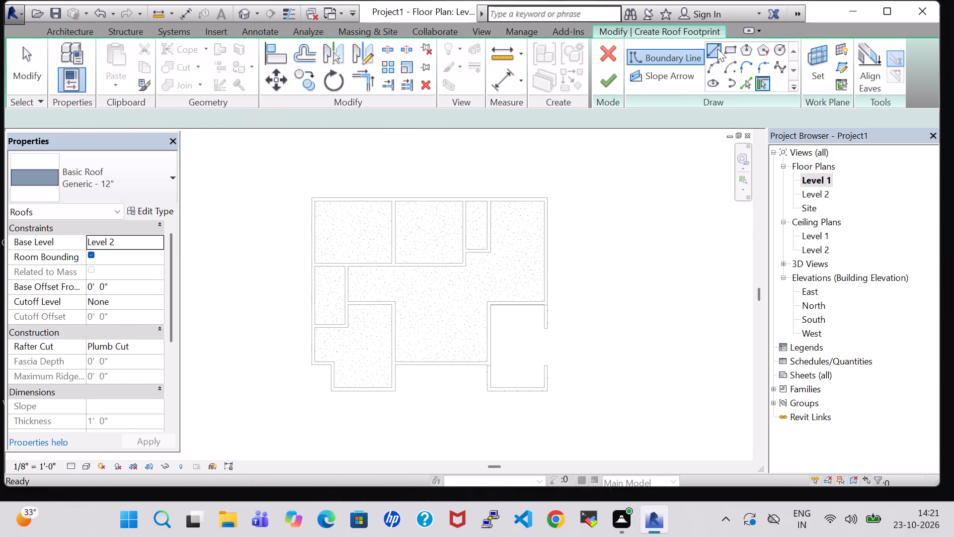
pyautogui.scroll(2, 283, 120)
pyautogui.scroll(3, 322, 203)
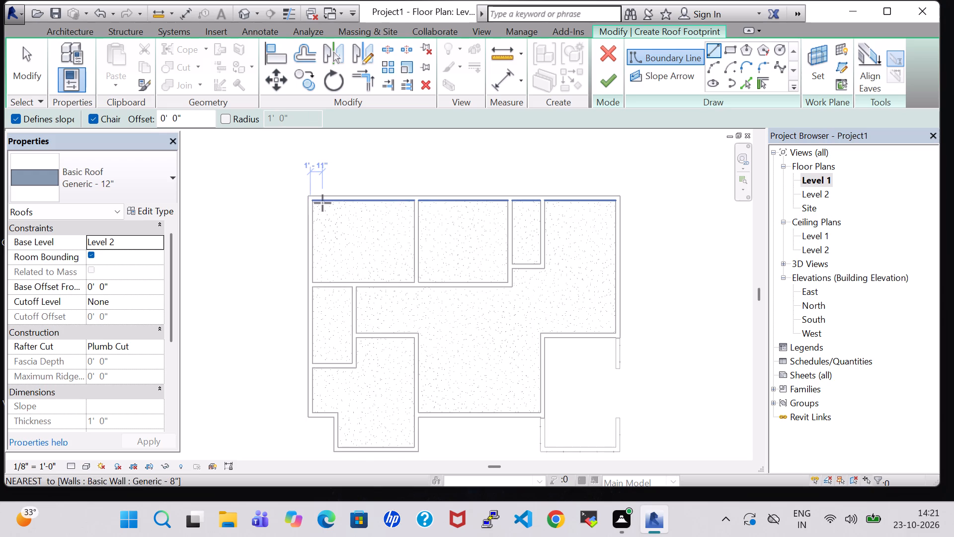
pyautogui.click(308, 194)
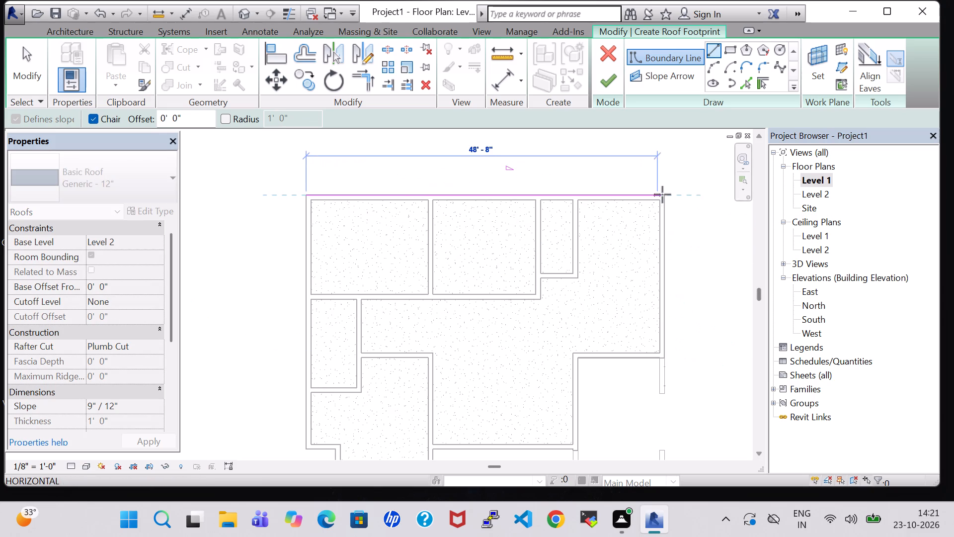
pyautogui.click(665, 194)
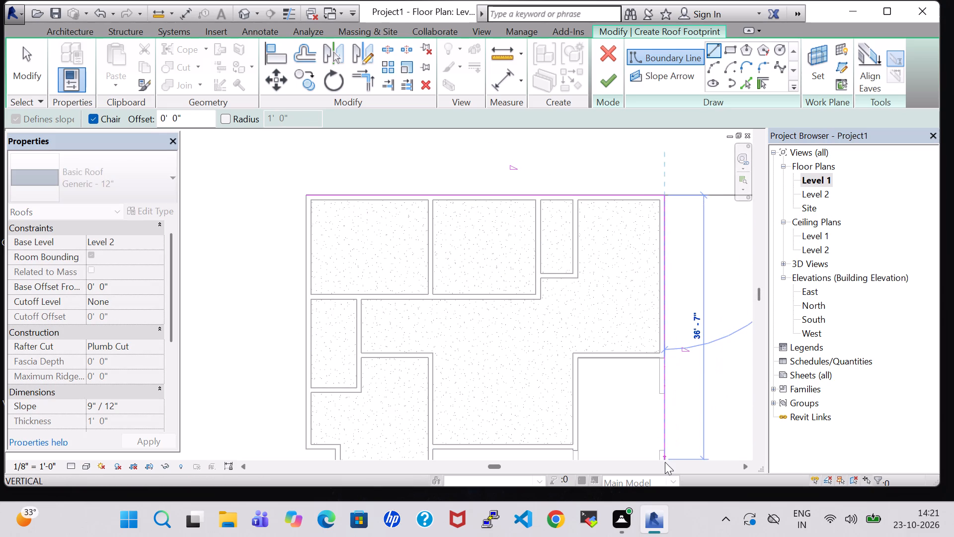
# Continue the roof boundary about 40'-10" down the right side, about 49'-8" across the bottom and back to the starting corner, then finish the roof.
pyautogui.moveTo(665, 462); pyautogui.dragTo(641, 244, button='middle')
pyautogui.moveTo(658, 424); pyautogui.dragTo(657, 253, button='middle')
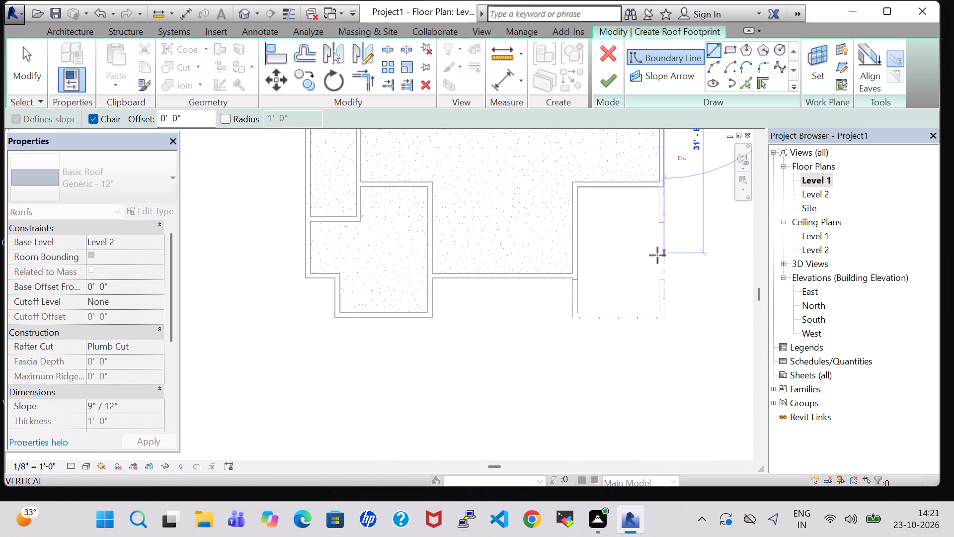
pyautogui.click(665, 319)
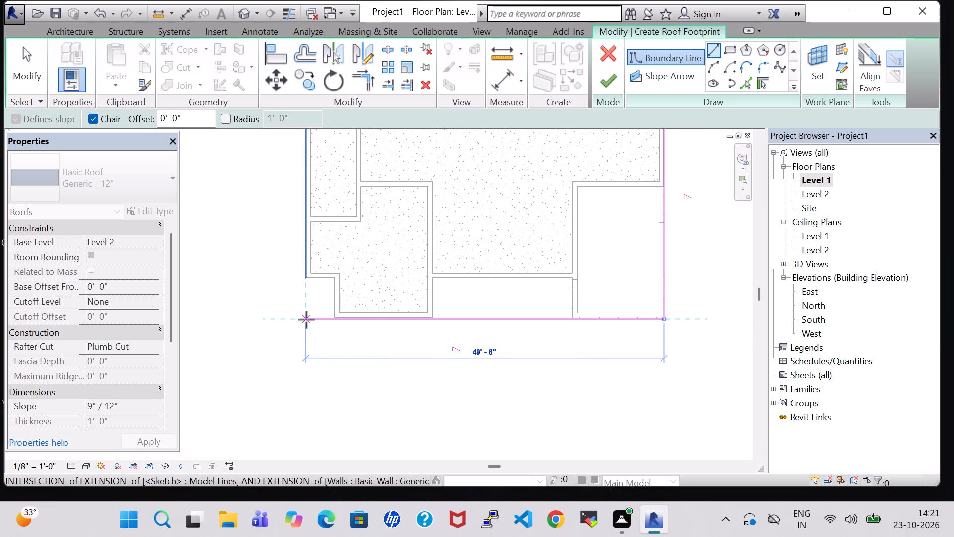
pyautogui.click(306, 320)
pyautogui.moveTo(302, 172); pyautogui.dragTo(280, 333, button='middle')
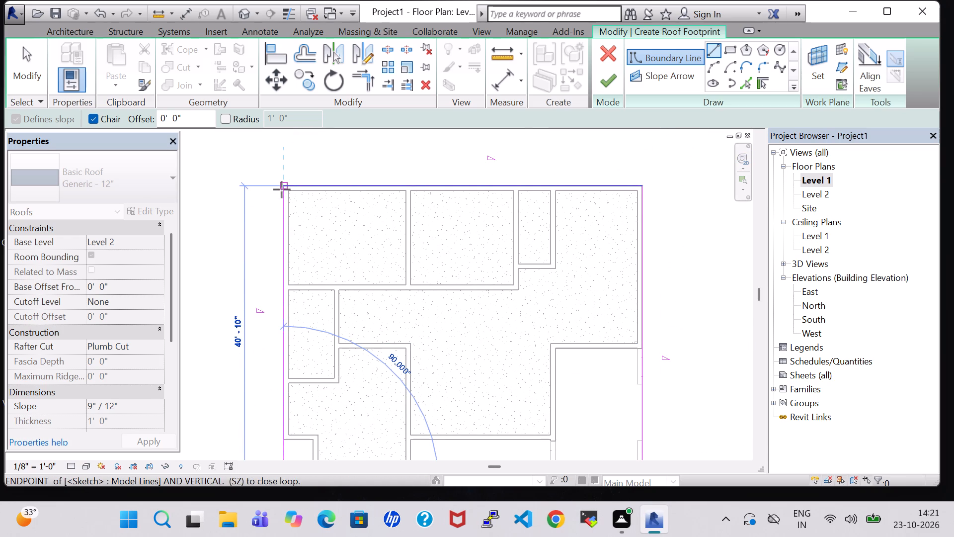
pyautogui.click(282, 188)
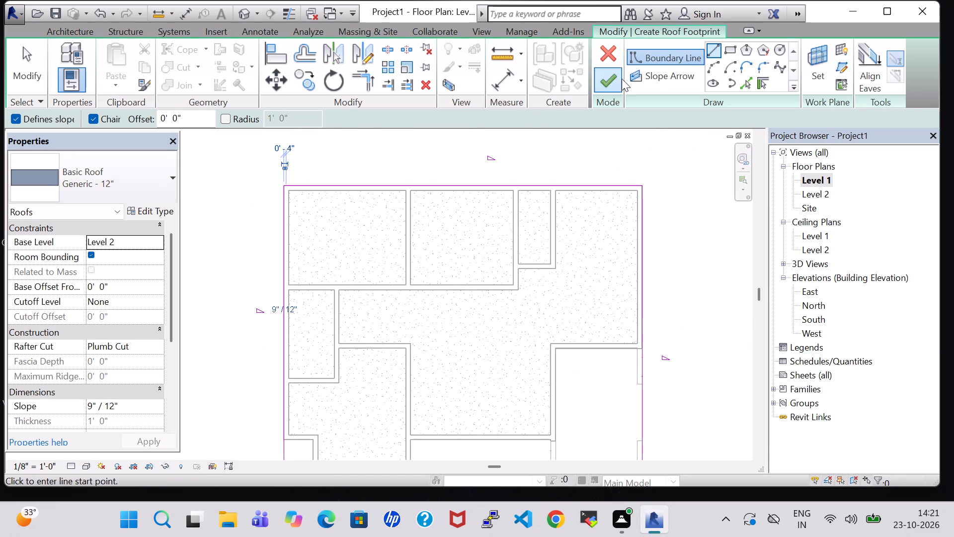
pyautogui.click(611, 81)
pyautogui.click(513, 261)
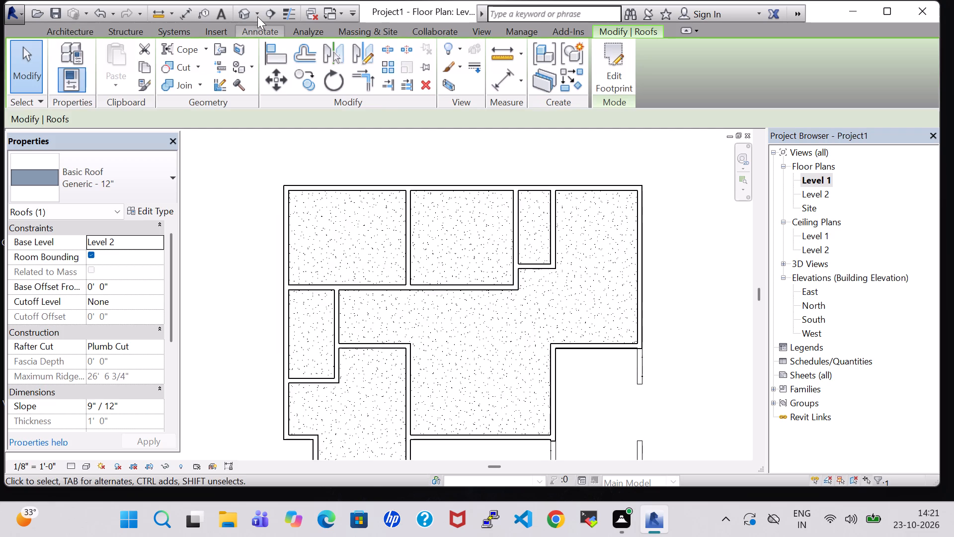
# In the 3D view, change the new roof's type to Wood Rafter 8" - Asphalt Shingle - Insulated.
pyautogui.click(246, 10)
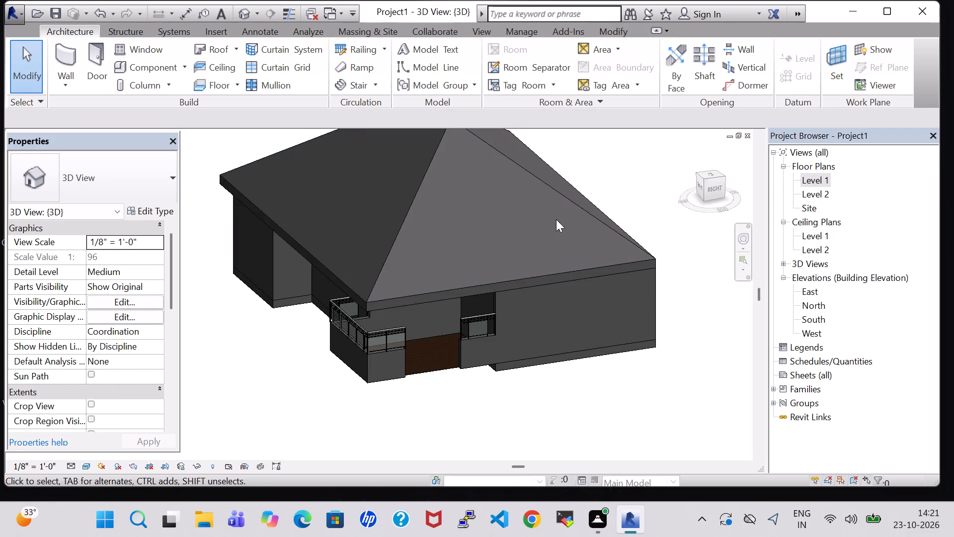
pyautogui.click(565, 203)
pyautogui.click(89, 179)
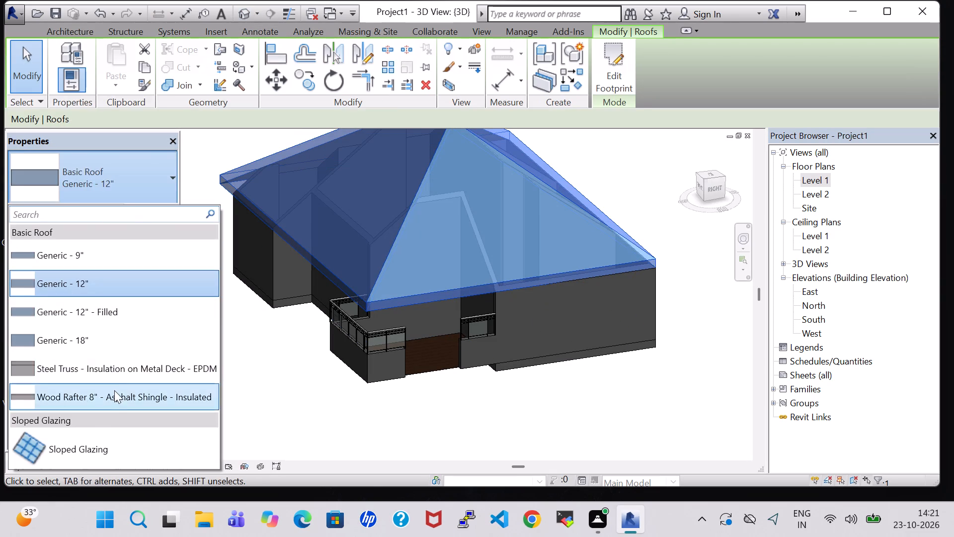
pyautogui.click(114, 391)
pyautogui.click(220, 383)
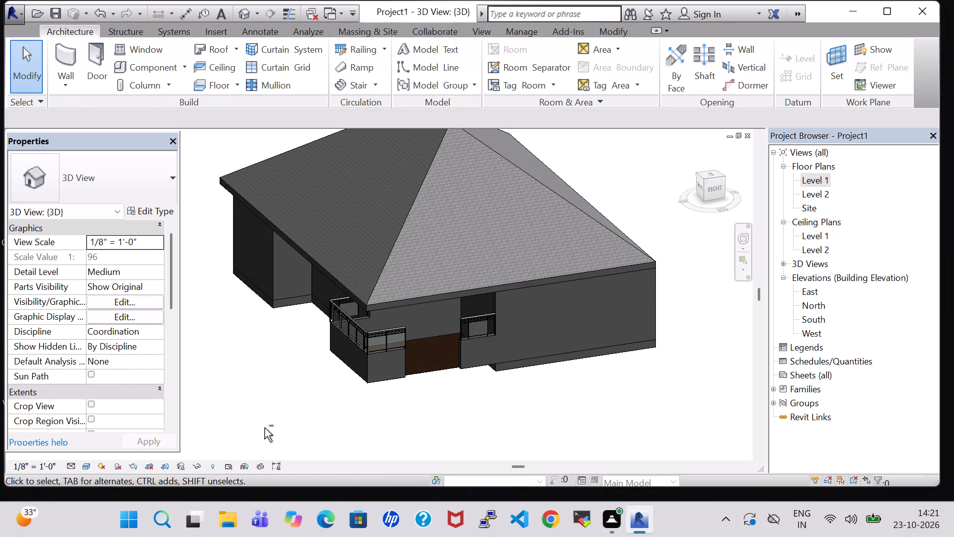
# Examine the shingled roof and the balcony in the 3D view from several sides, and check the Level 1 plan.
pyautogui.keyDown('shift'); pyautogui.moveTo(264, 428); pyautogui.dragTo(327, 376, button='middle'); pyautogui.keyUp('shift')
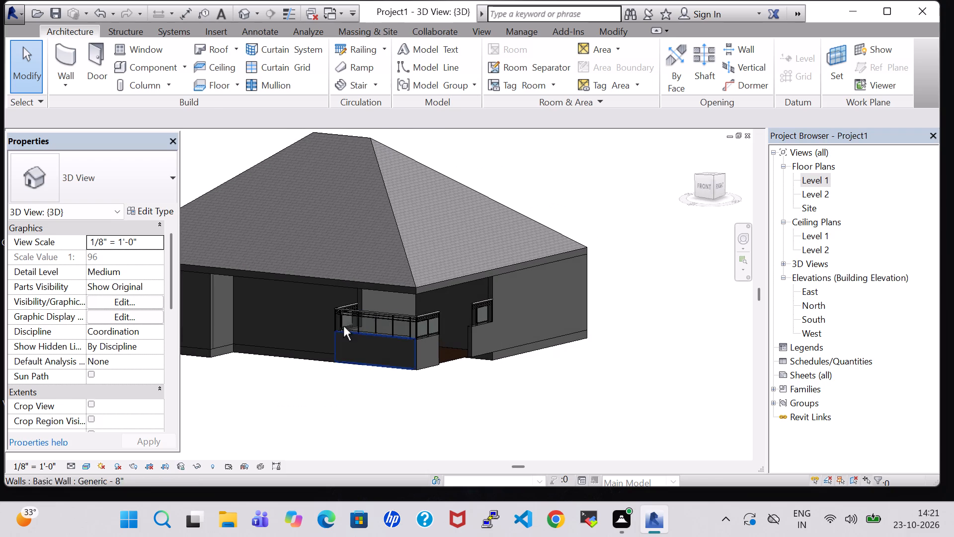
pyautogui.keyDown('shift'); pyautogui.middleClick(344, 385); pyautogui.keyUp('shift')
pyautogui.keyDown('shift'); pyautogui.moveTo(339, 389); pyautogui.dragTo(359, 447, button='middle'); pyautogui.keyUp('shift')
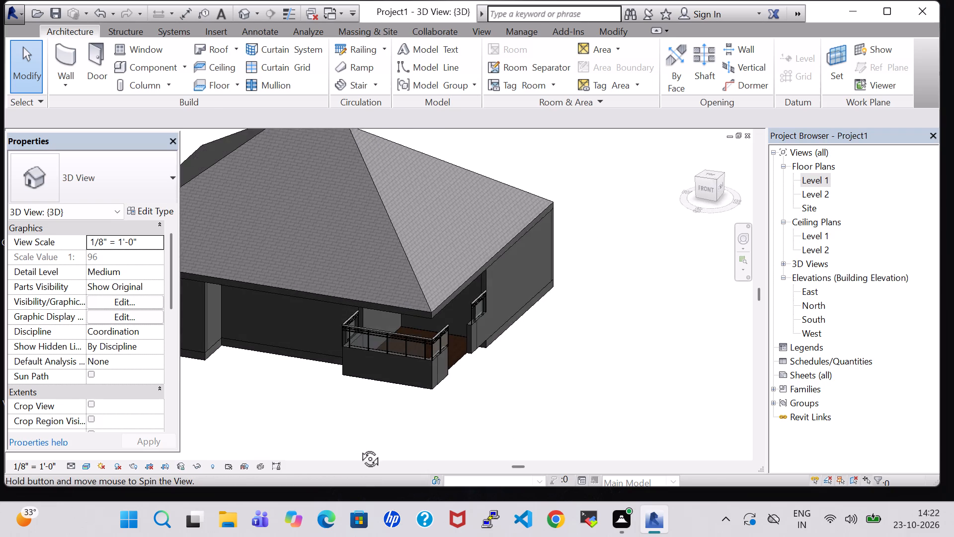
pyautogui.keyDown('shift'); pyautogui.moveTo(359, 447); pyautogui.dragTo(324, 409, button='middle'); pyautogui.keyUp('shift')
pyautogui.keyDown('shift'); pyautogui.moveTo(323, 408); pyautogui.dragTo(285, 410, button='middle'); pyautogui.keyUp('shift')
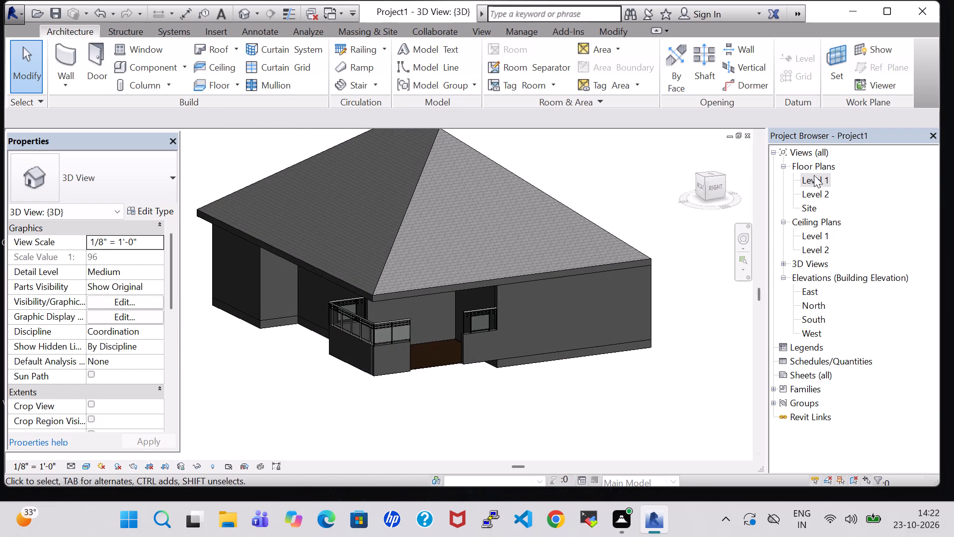
pyautogui.doubleClick(813, 179)
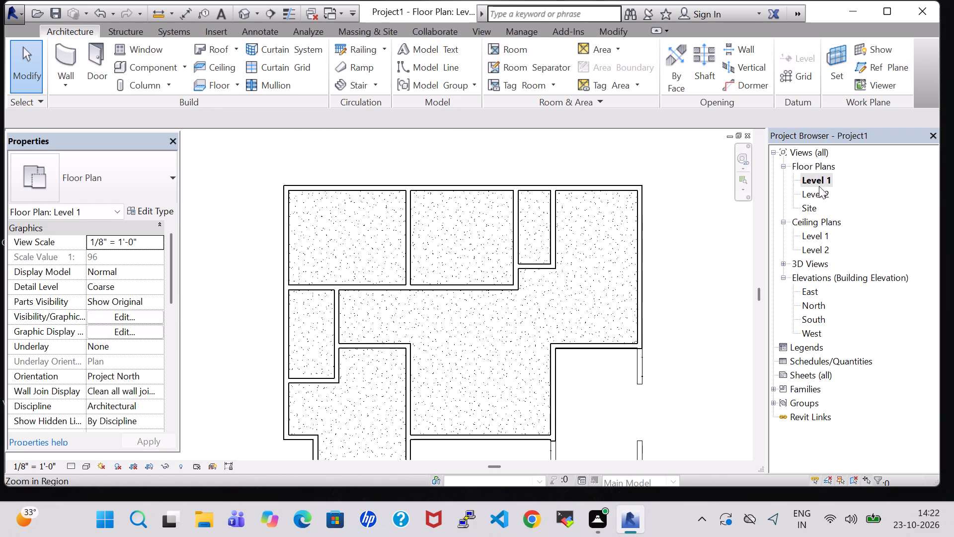
# In the 3D view, delete the topography surface at the balcony.
pyautogui.click(245, 15)
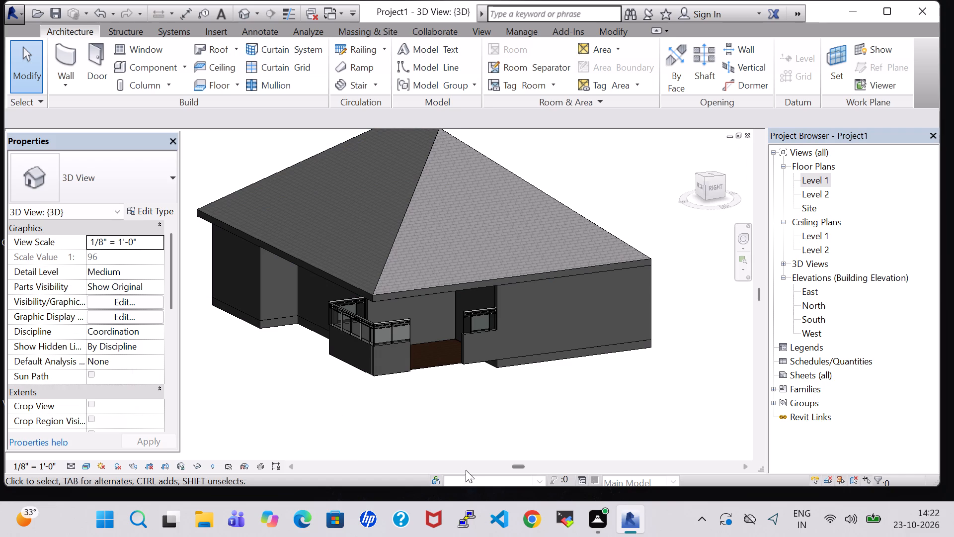
pyautogui.click(441, 359)
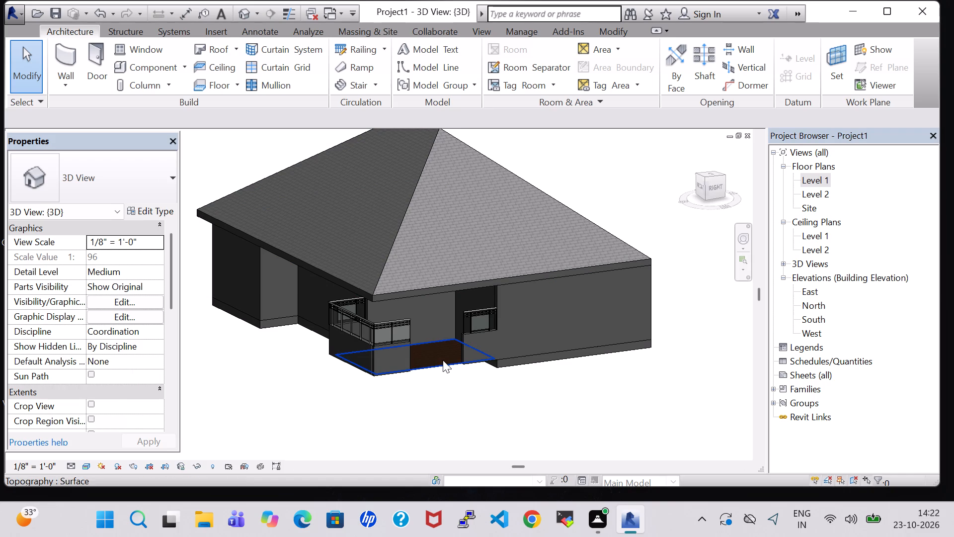
pyautogui.click(442, 360)
pyautogui.press('Delete')
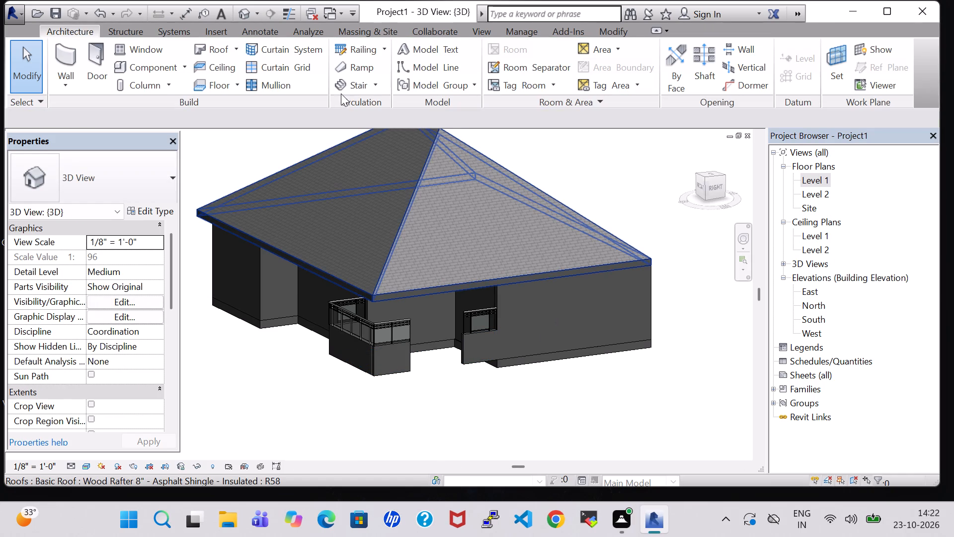
# In the Level 1 plan, start another footprint roof on Level 2 and draw a boundary line along the inner face of the balcony's upper wall.
pyautogui.doubleClick(816, 179)
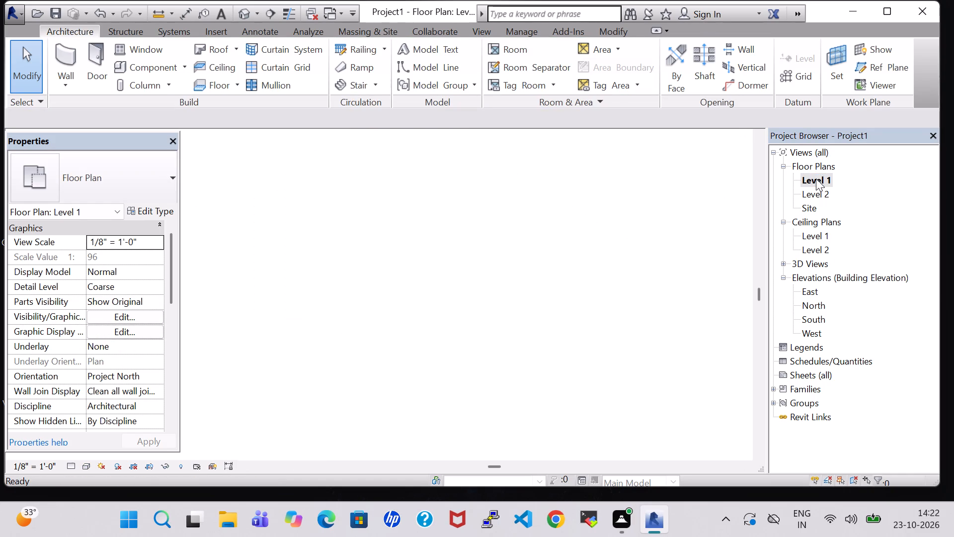
pyautogui.scroll(-3, 791, 328)
pyautogui.moveTo(663, 353); pyautogui.dragTo(586, 268, button='middle')
pyautogui.scroll(-1, 583, 266)
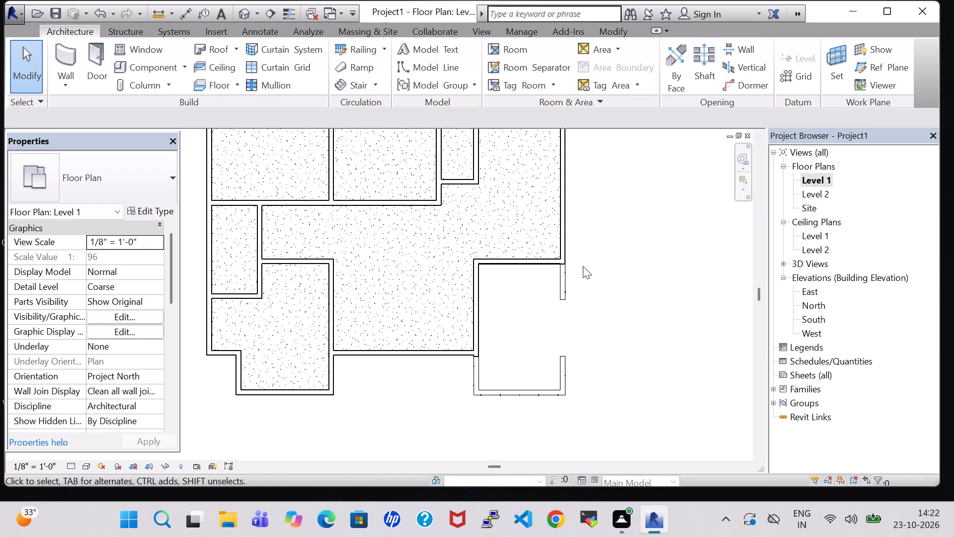
pyautogui.doubleClick(815, 180)
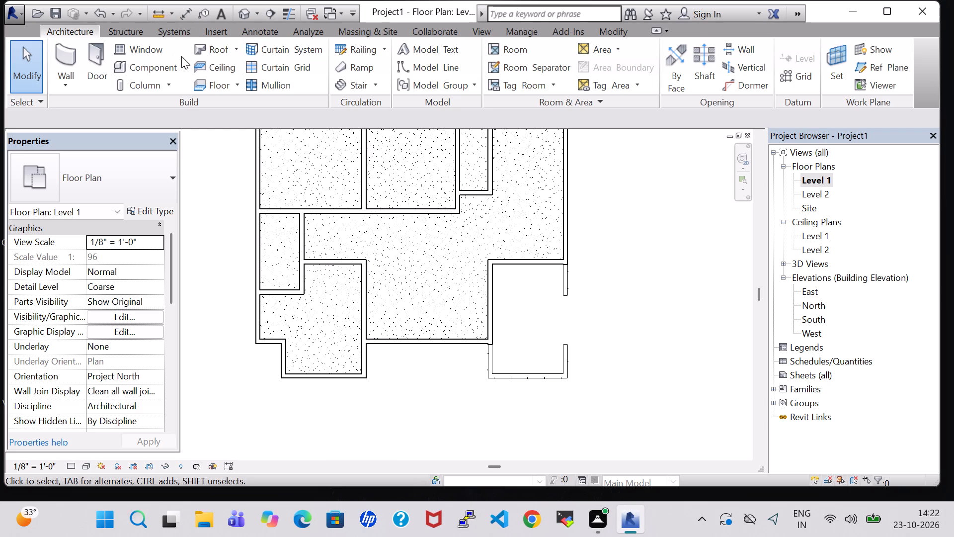
pyautogui.click(202, 45)
pyautogui.click(487, 289)
pyautogui.scroll(3, 492, 289)
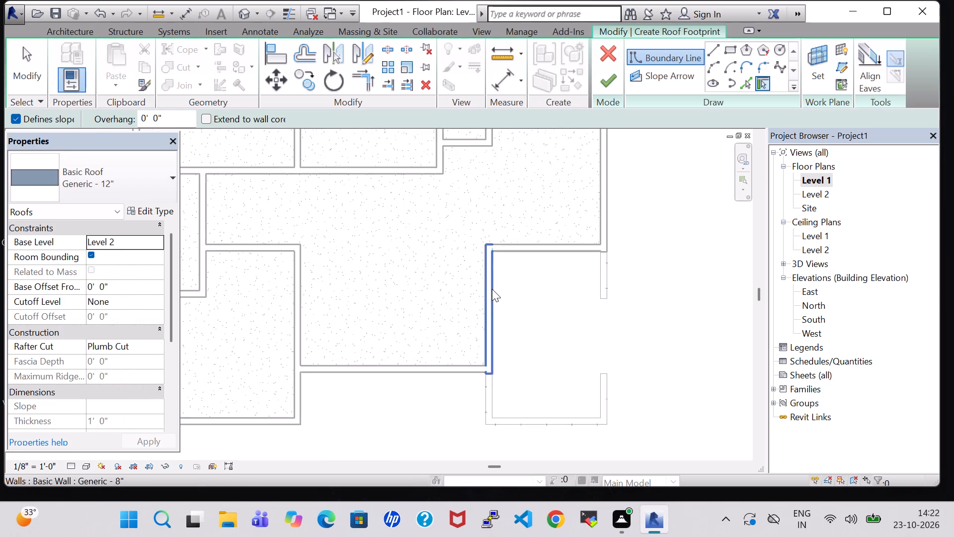
pyautogui.scroll(4, 492, 289)
pyautogui.click(719, 49)
pyautogui.scroll(3, 550, 299)
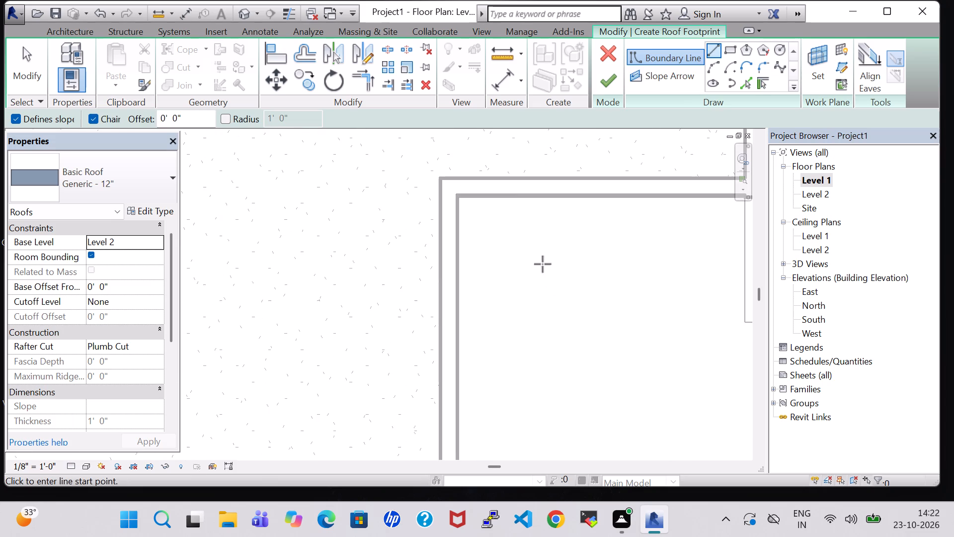
pyautogui.click(456, 199)
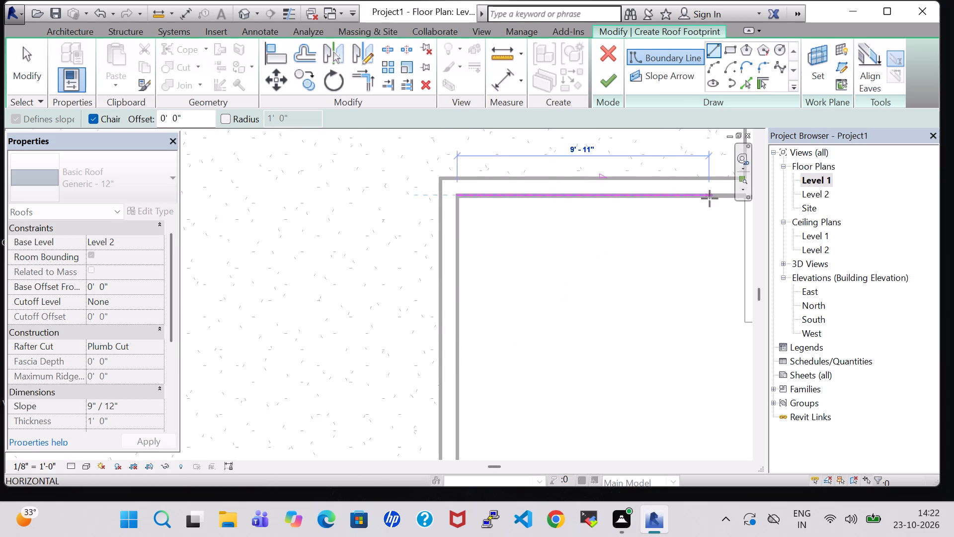
pyautogui.moveTo(710, 198); pyautogui.dragTo(650, 198, button='middle')
pyautogui.click(683, 196)
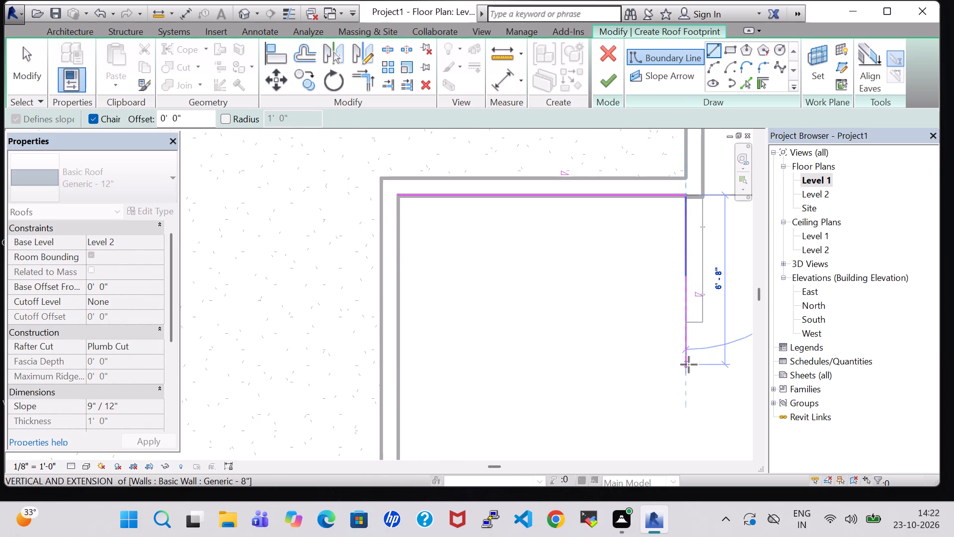
pyautogui.press('Escape')
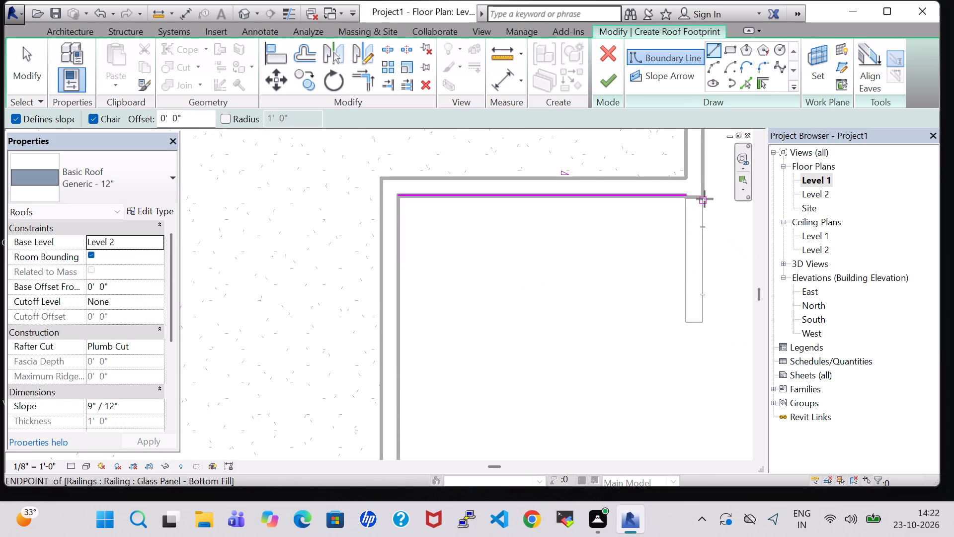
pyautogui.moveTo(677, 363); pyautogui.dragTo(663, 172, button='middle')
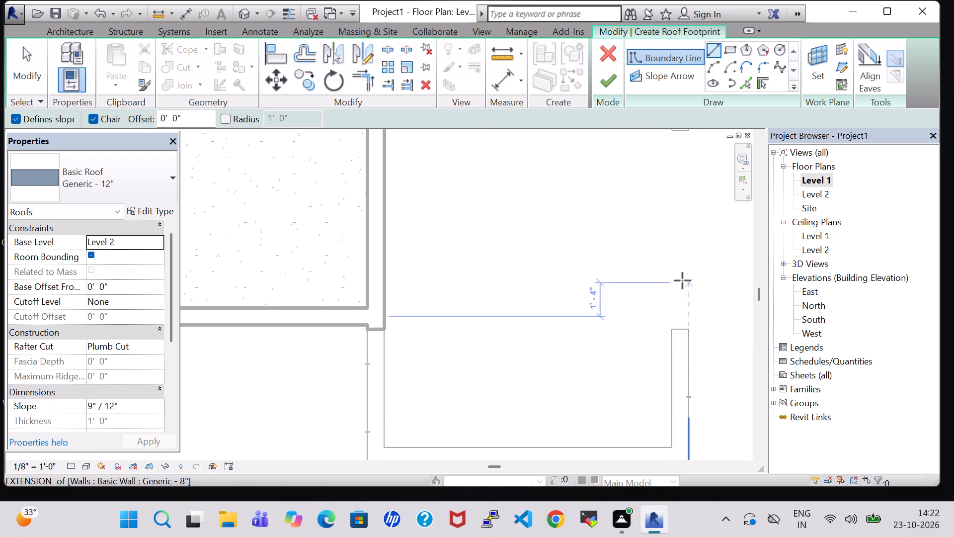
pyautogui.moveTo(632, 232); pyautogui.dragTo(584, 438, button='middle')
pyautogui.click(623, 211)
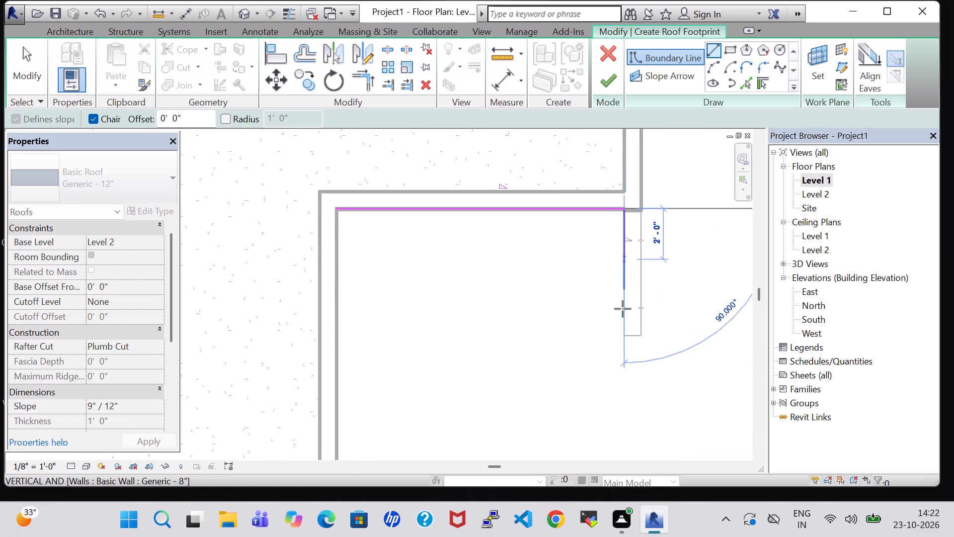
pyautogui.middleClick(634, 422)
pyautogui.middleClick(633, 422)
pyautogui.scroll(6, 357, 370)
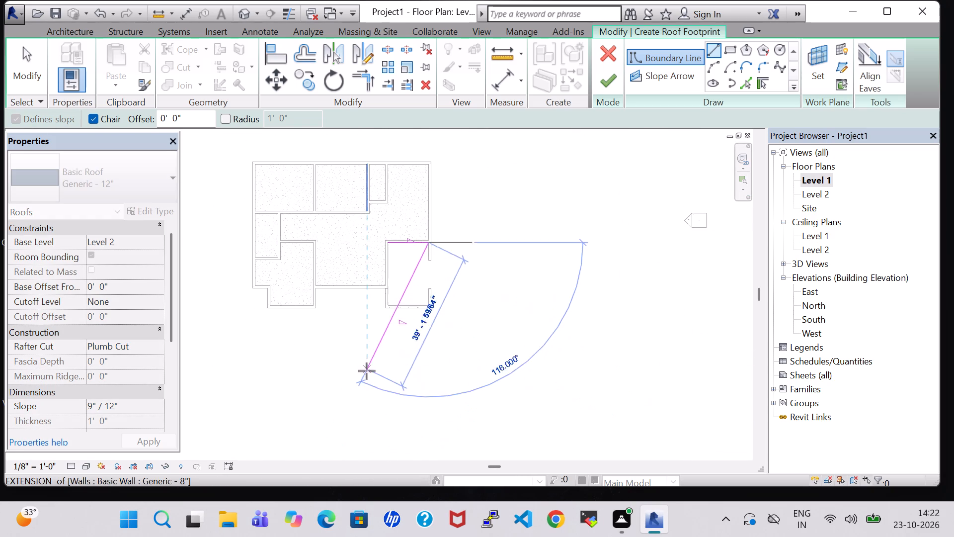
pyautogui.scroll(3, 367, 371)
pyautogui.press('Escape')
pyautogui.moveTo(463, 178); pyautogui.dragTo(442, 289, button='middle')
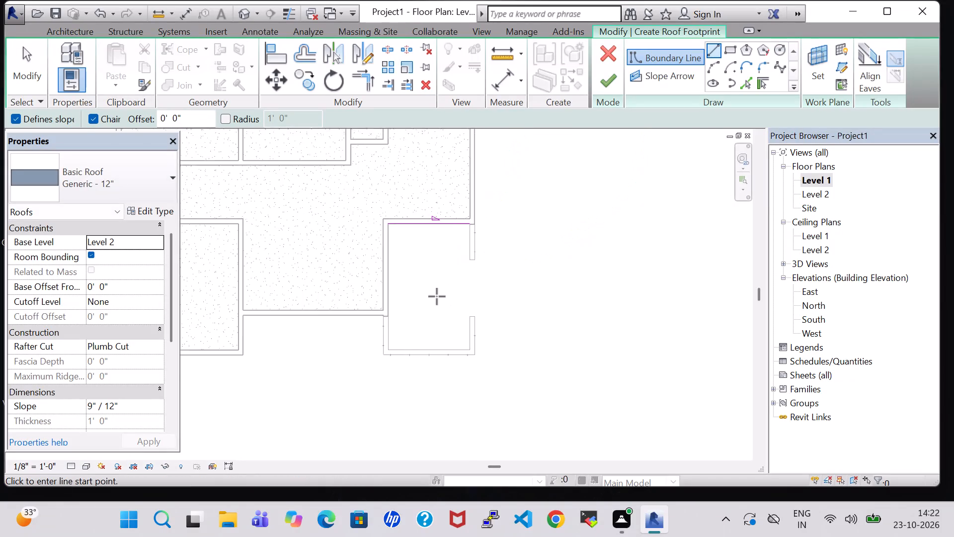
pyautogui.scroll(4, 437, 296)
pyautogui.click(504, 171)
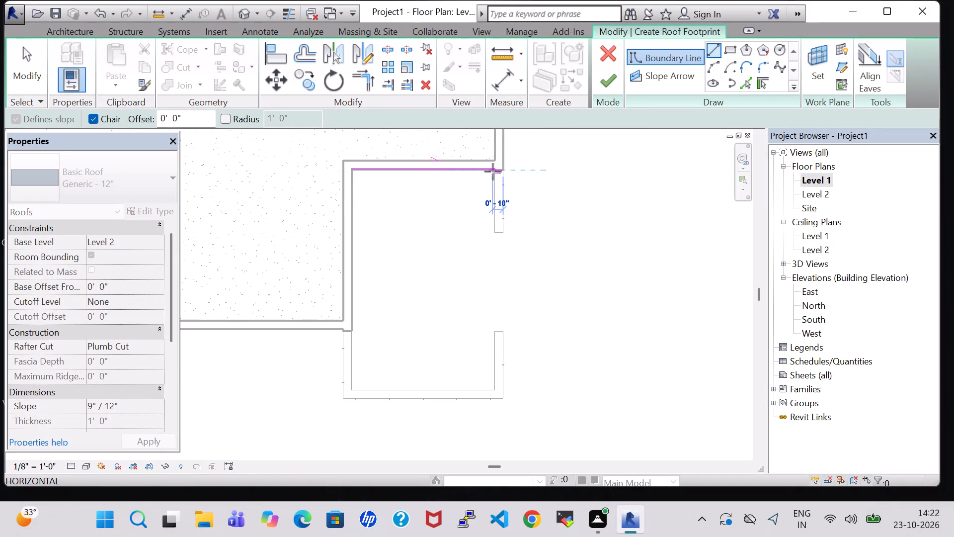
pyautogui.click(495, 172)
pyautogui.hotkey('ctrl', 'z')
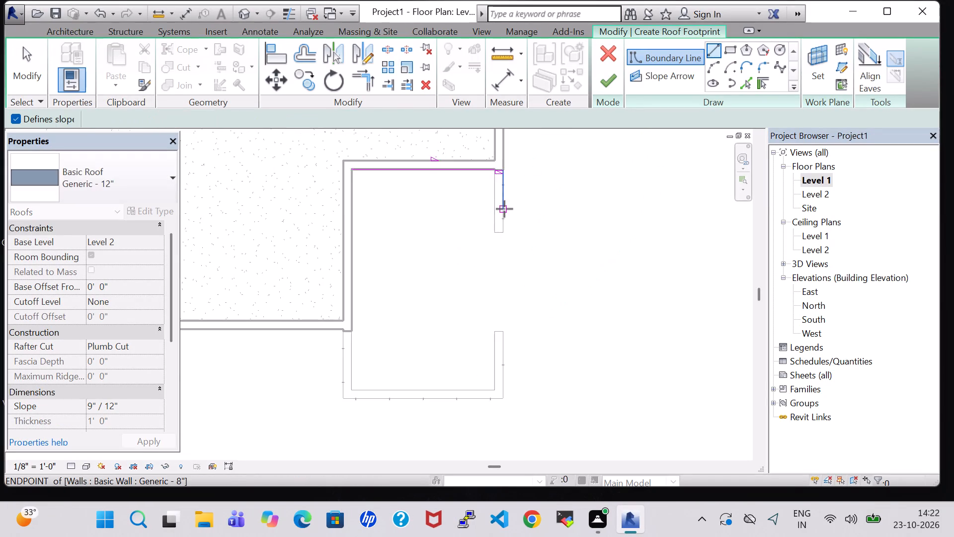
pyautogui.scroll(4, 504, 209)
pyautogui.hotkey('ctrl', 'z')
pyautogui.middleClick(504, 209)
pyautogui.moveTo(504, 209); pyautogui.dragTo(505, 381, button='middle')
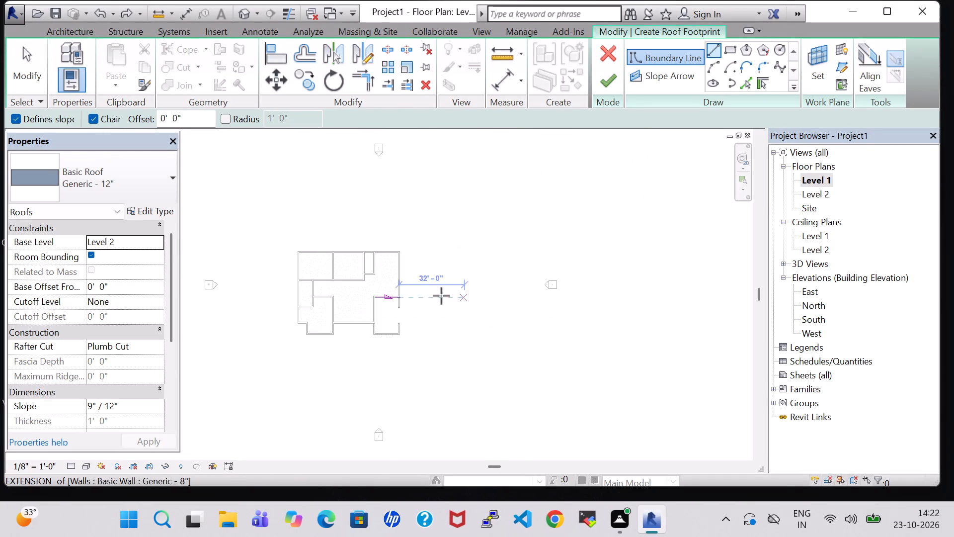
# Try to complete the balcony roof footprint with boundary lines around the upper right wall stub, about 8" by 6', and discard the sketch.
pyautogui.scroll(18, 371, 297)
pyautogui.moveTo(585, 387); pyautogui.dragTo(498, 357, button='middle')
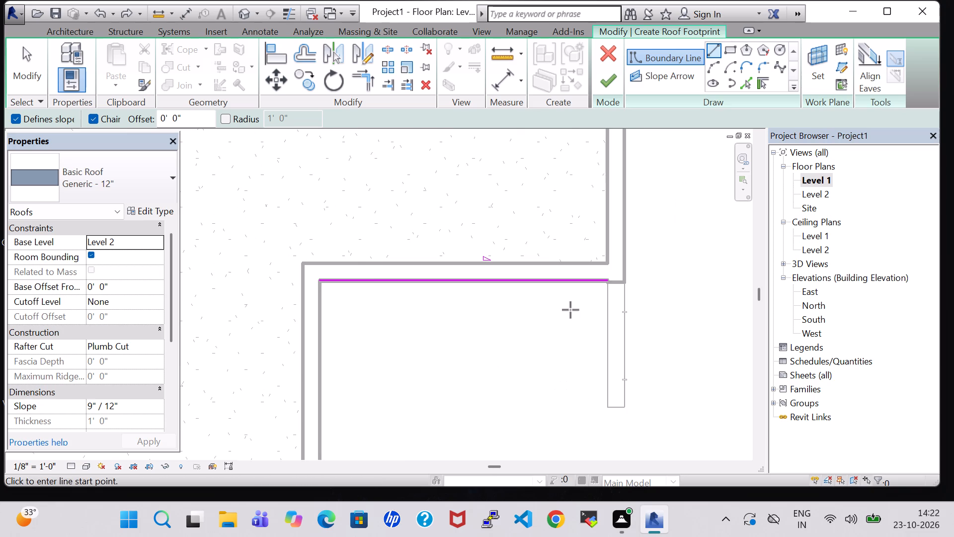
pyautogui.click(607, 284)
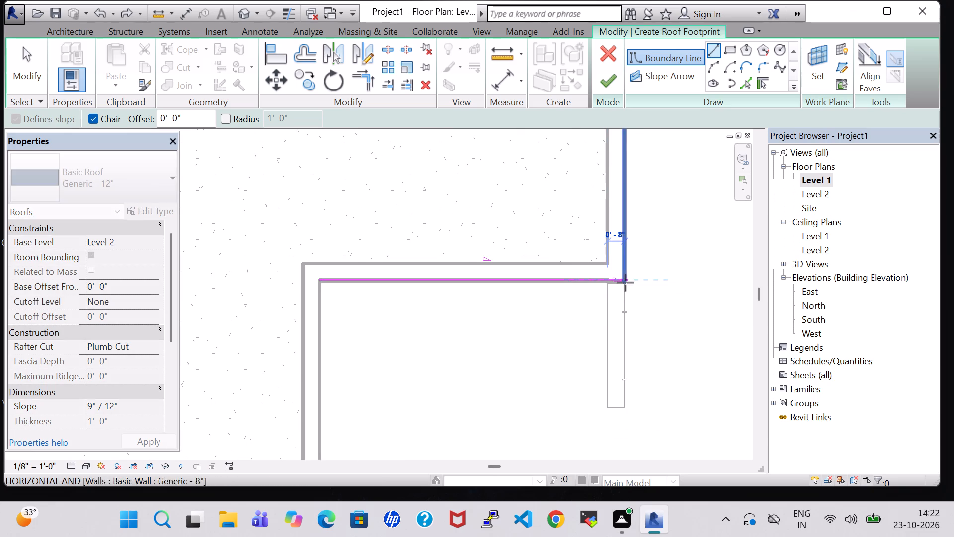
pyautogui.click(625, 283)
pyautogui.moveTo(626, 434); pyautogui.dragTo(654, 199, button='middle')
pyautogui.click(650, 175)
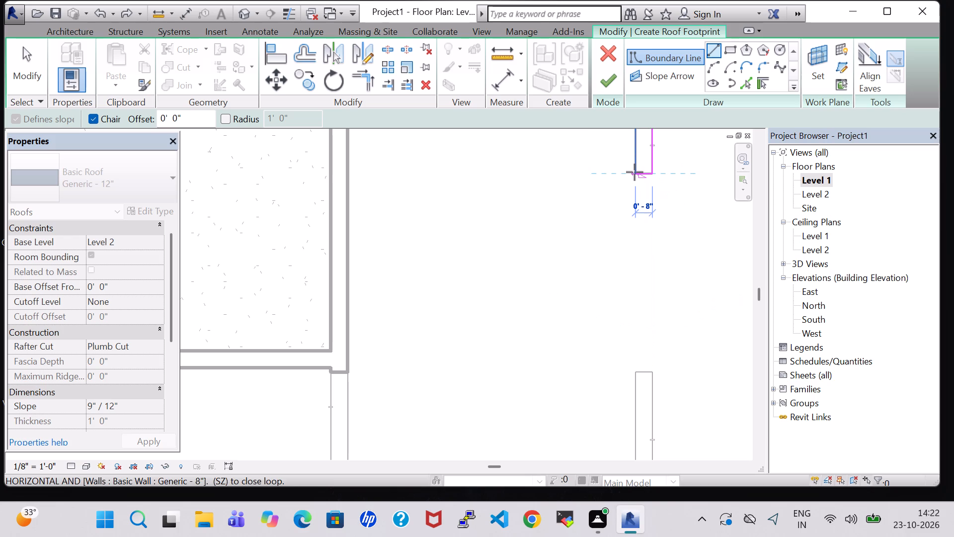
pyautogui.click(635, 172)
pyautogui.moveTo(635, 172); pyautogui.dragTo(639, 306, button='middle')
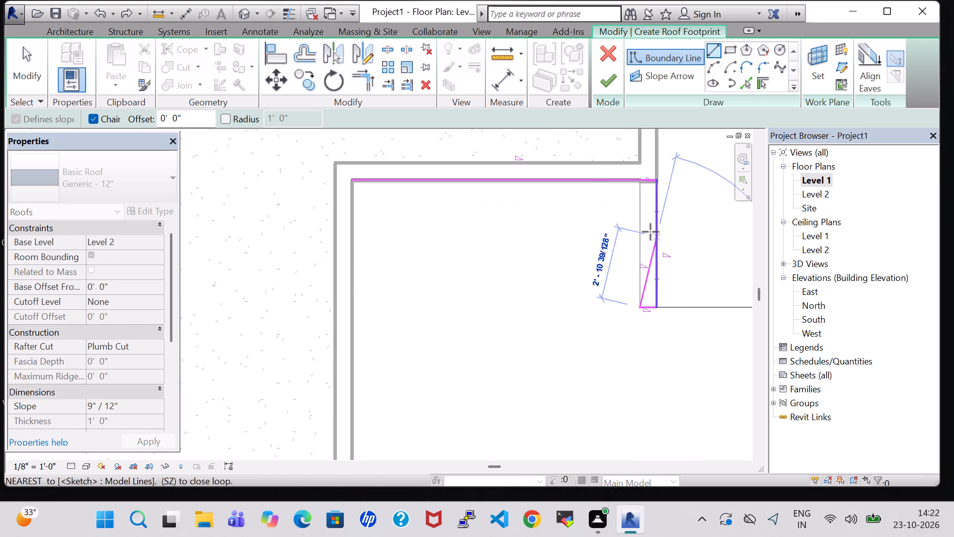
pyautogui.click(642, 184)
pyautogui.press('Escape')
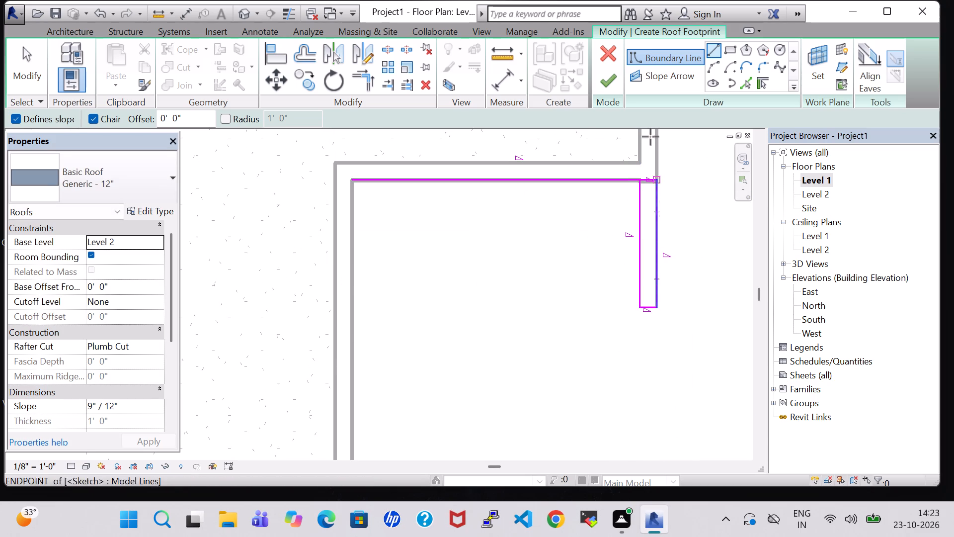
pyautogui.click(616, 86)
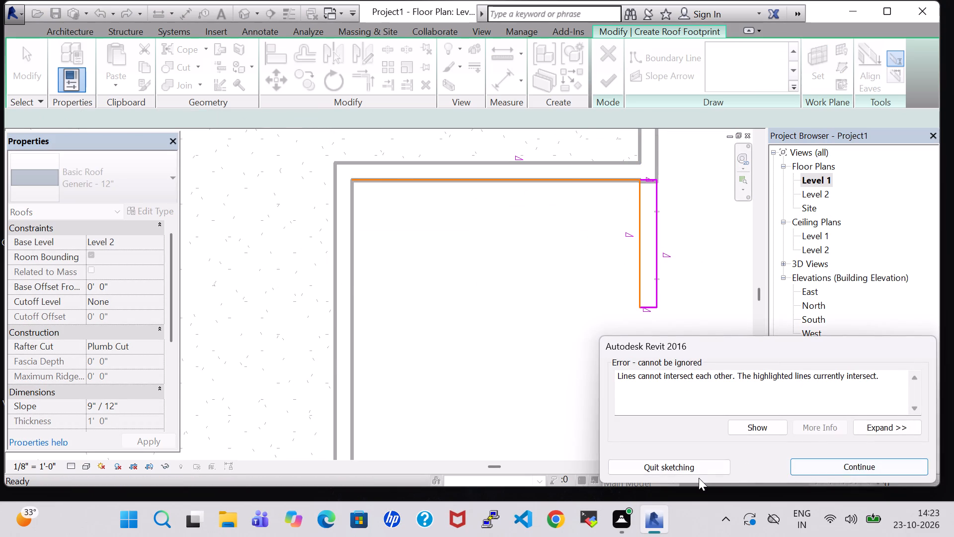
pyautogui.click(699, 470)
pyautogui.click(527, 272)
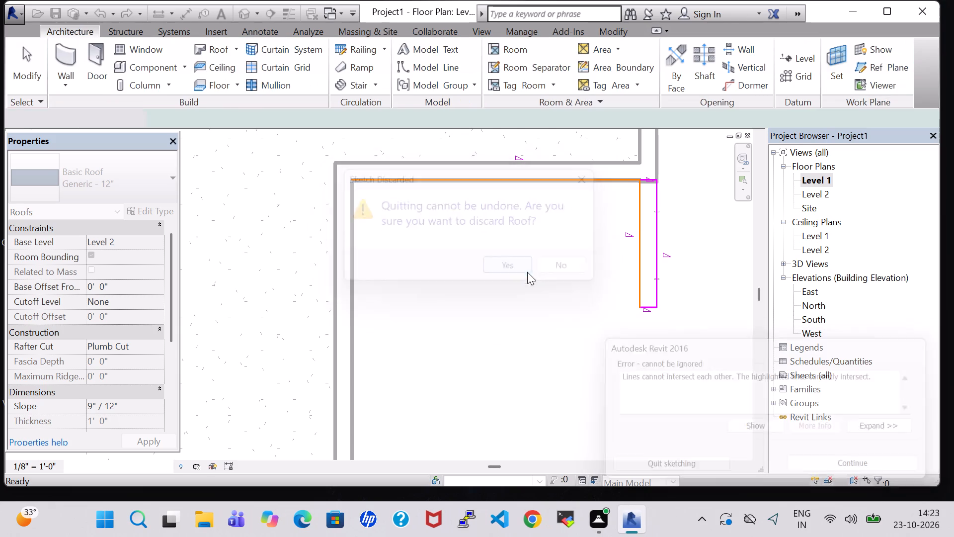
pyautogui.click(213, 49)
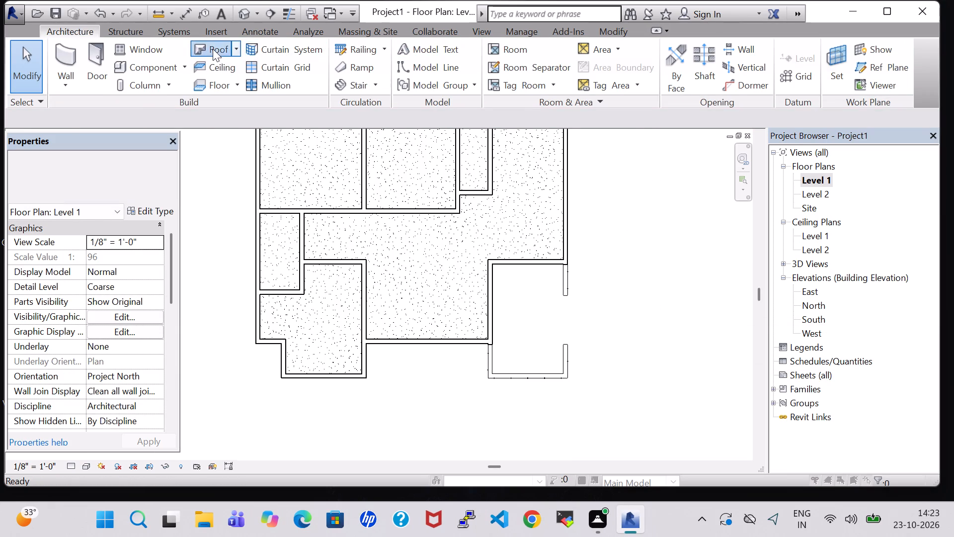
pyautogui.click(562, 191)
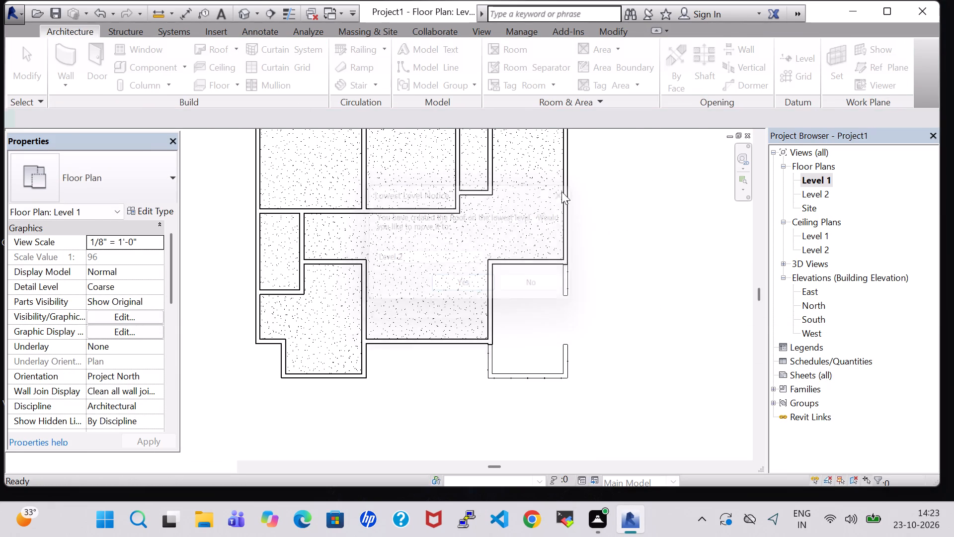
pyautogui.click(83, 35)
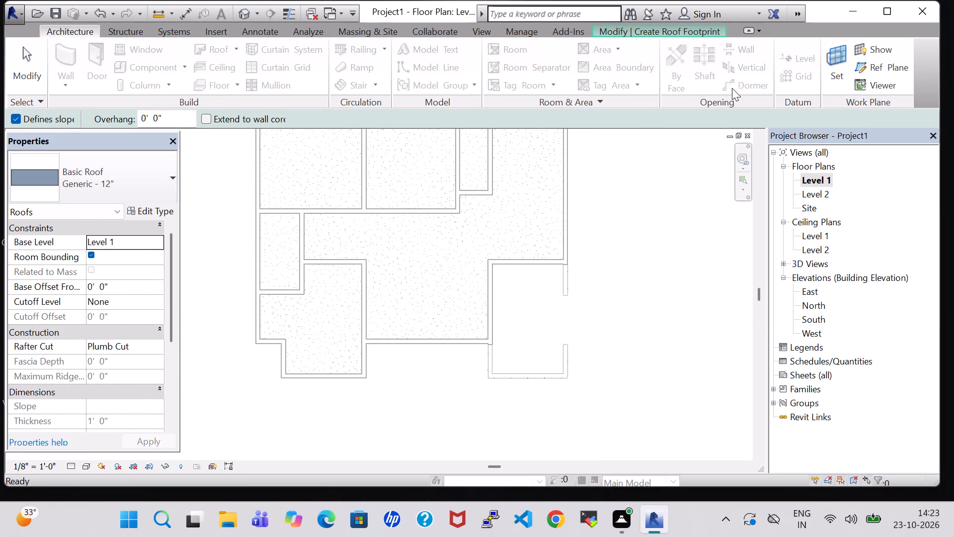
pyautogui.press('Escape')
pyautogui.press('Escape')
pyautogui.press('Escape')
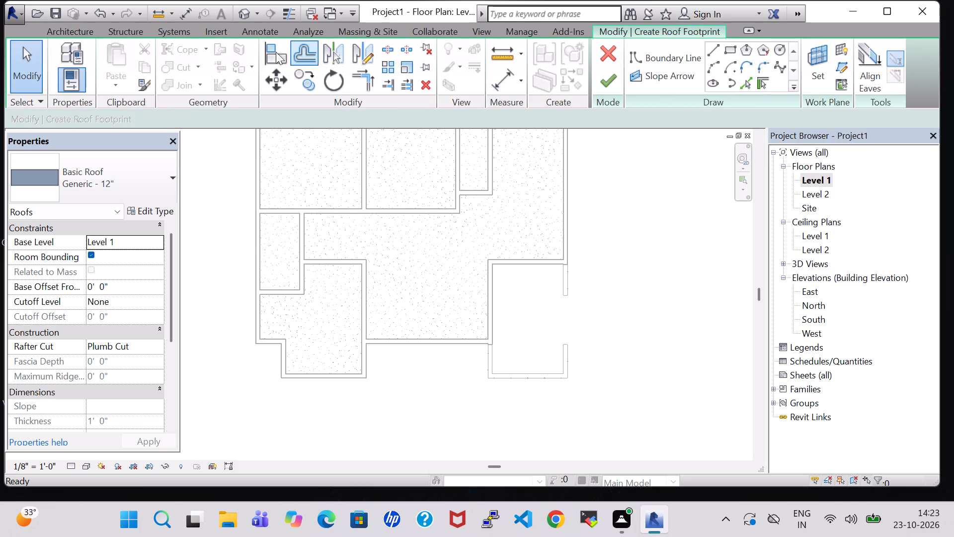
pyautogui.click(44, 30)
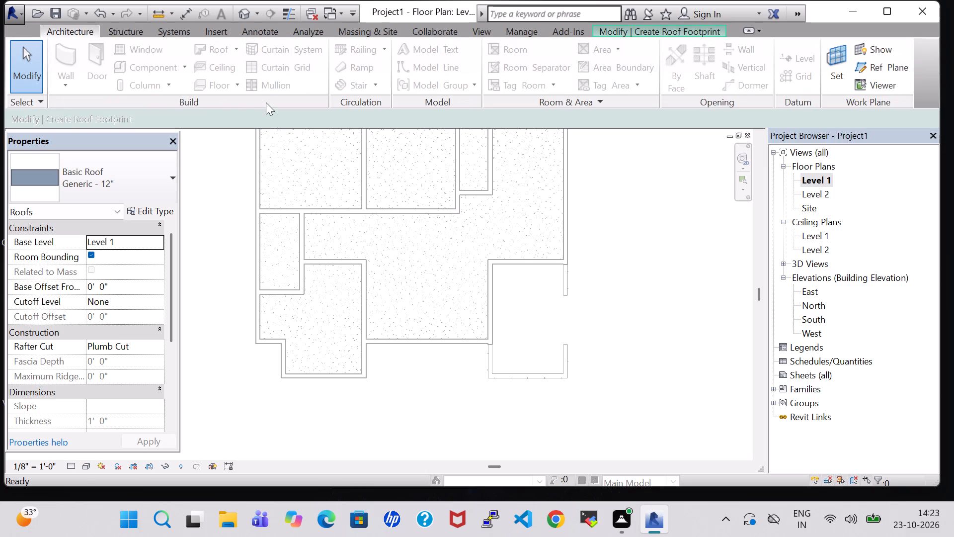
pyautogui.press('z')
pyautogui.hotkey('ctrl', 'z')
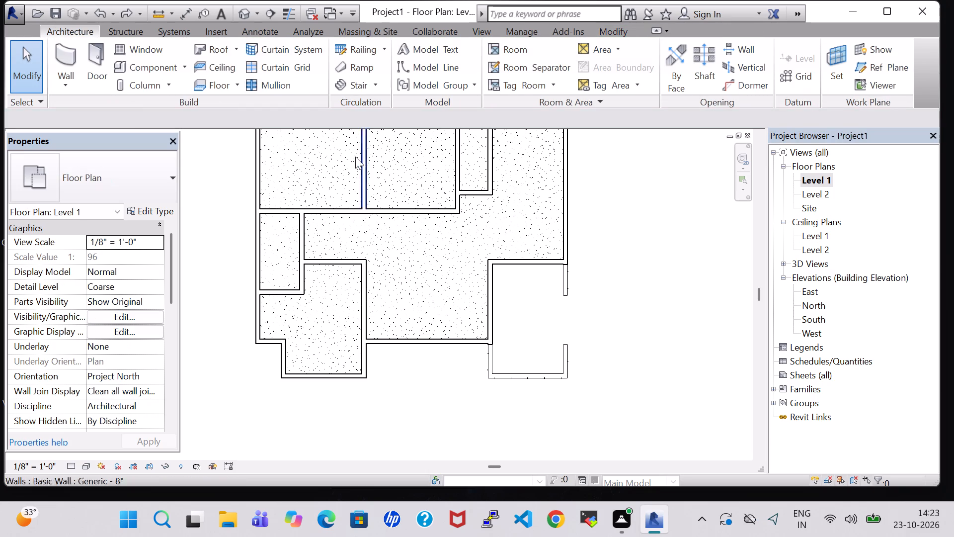
# Create a Generic - 12" floor on Level 1 along the balcony walls' inner faces, about 11'-1" by 17'-5".
pyautogui.click(211, 84)
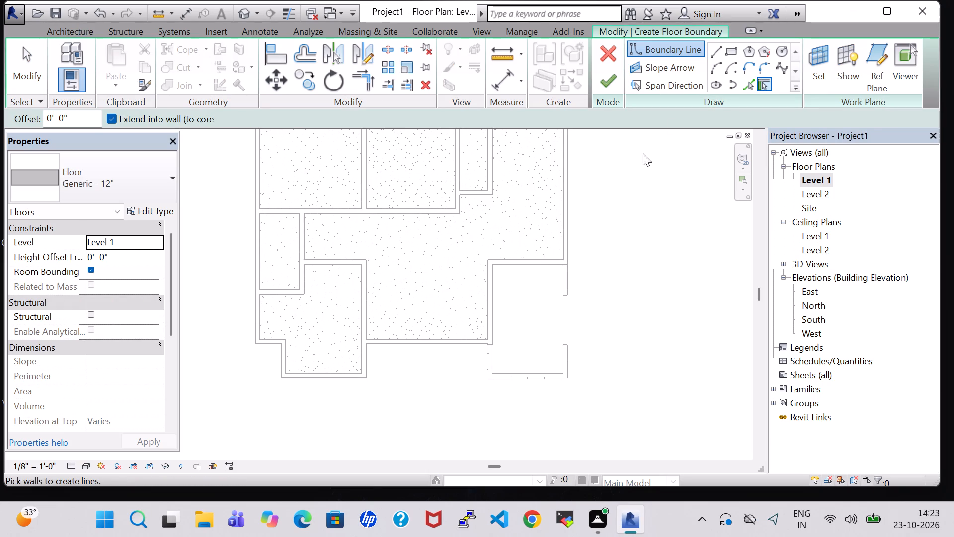
pyautogui.click(718, 53)
pyautogui.scroll(3, 504, 379)
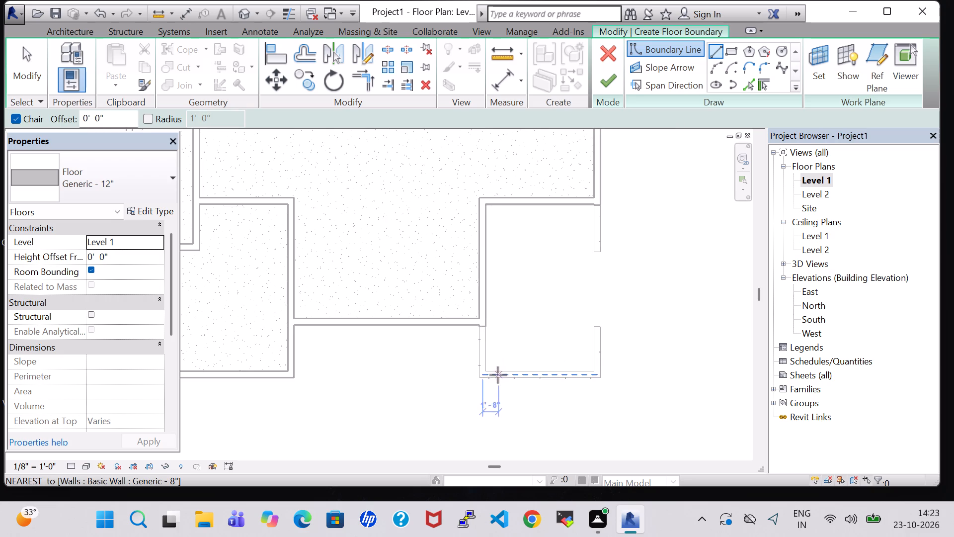
pyautogui.click(490, 372)
pyautogui.click(595, 371)
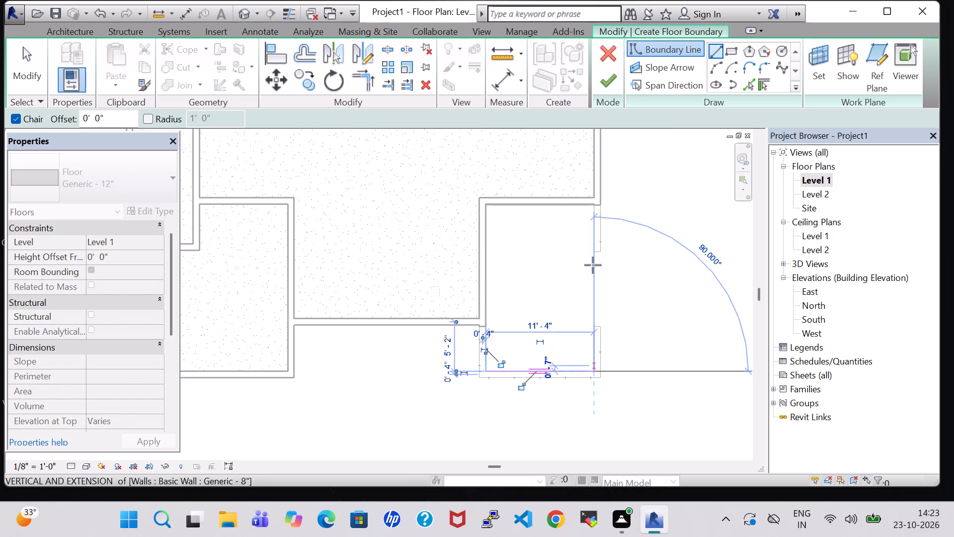
pyautogui.click(593, 210)
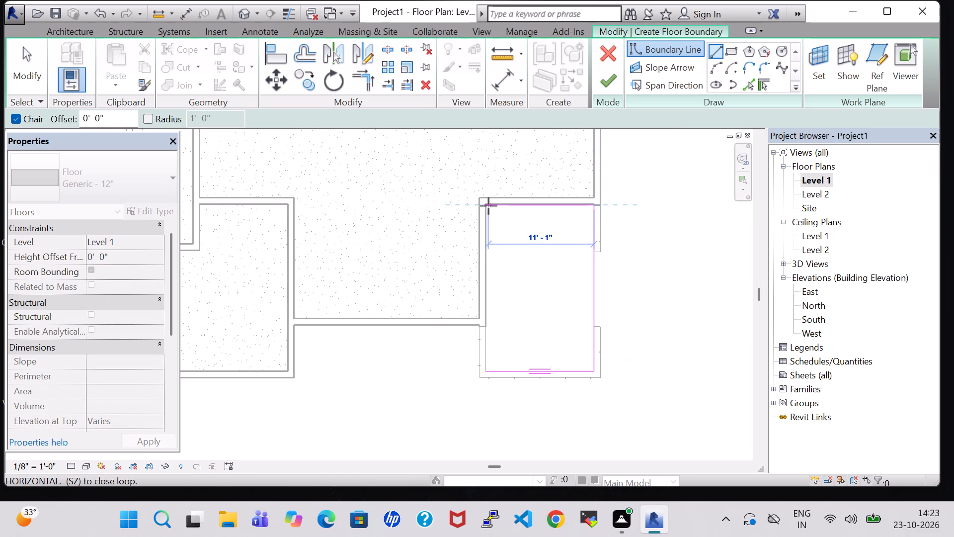
pyautogui.click(487, 206)
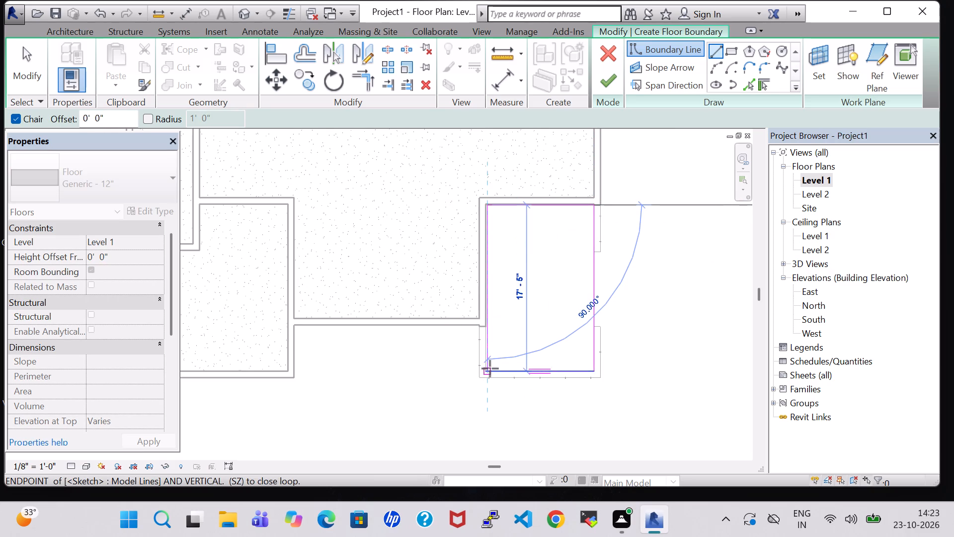
pyautogui.click(490, 368)
pyautogui.click(616, 76)
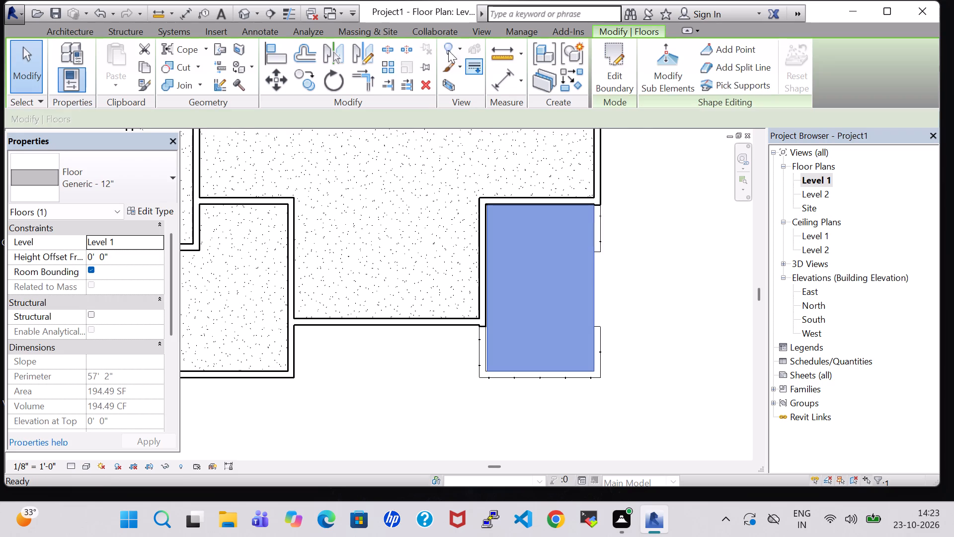
# In the 3D view, edit the balcony floor's boundary by nudging its front edge outward to the wall's outer face.
pyautogui.click(242, 15)
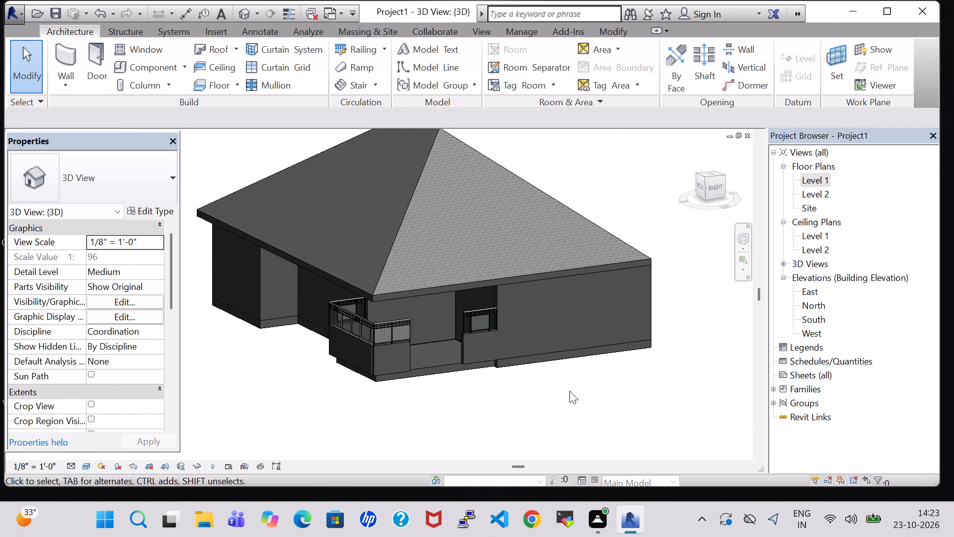
pyautogui.keyDown('shift'); pyautogui.moveTo(568, 391); pyautogui.dragTo(533, 393, button='middle'); pyautogui.keyUp('shift')
pyautogui.doubleClick(442, 370)
pyautogui.scroll(1, 365, 378)
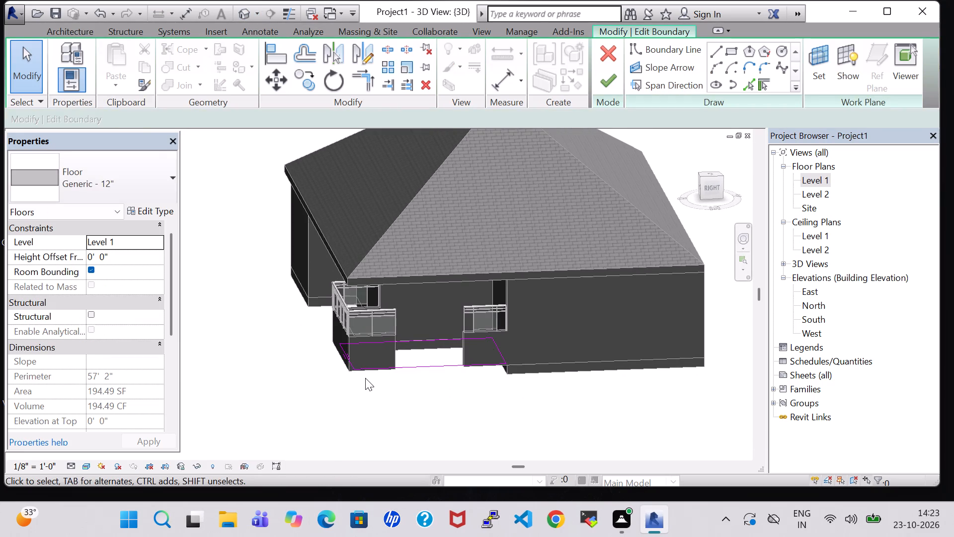
pyautogui.click(349, 358)
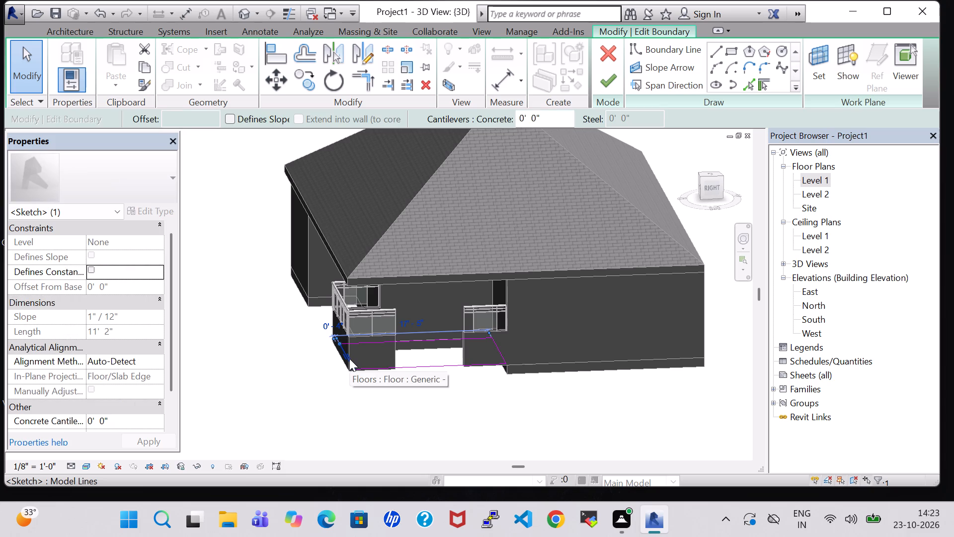
pyautogui.press('Left')
pyautogui.press('Left')
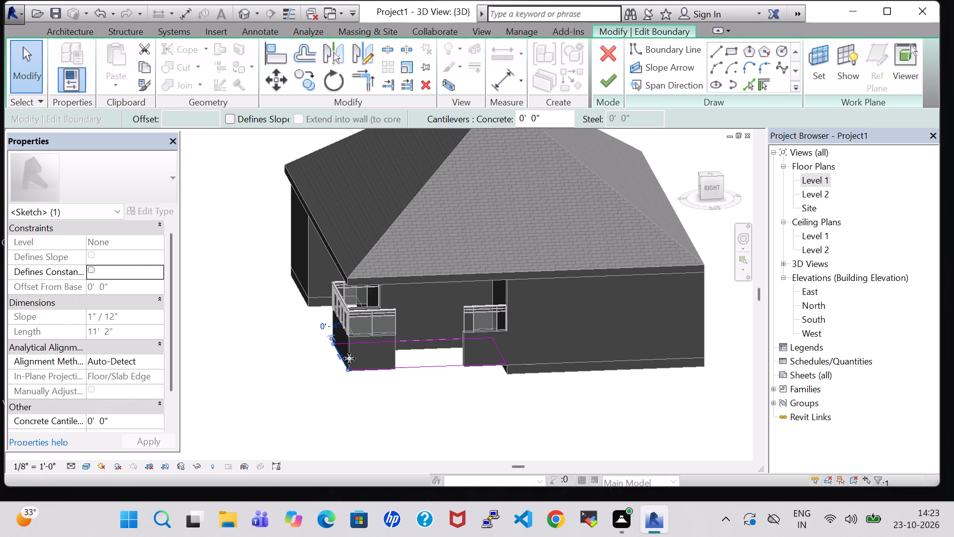
pyautogui.click(610, 74)
pyautogui.click(554, 403)
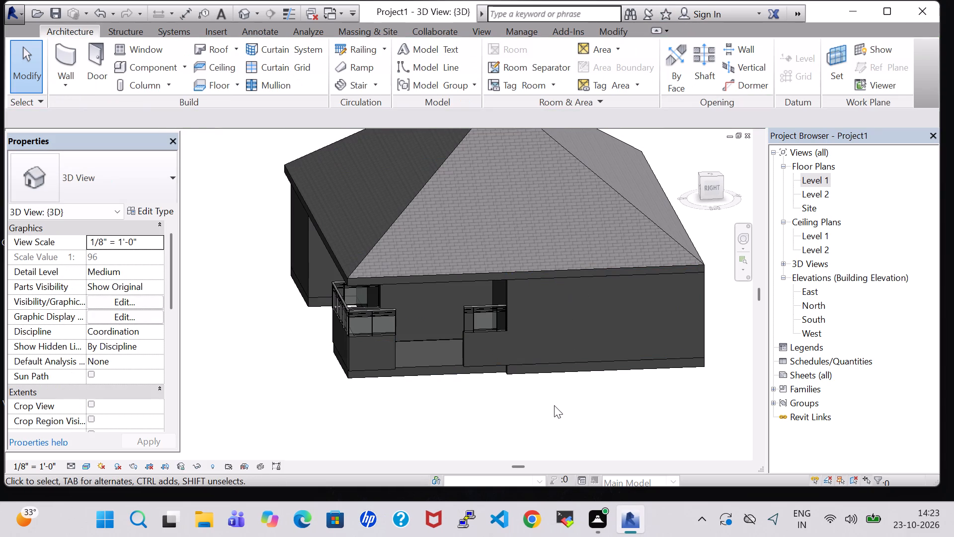
# Edit the balcony floor's boundary again, nudging its right-side edge outward to line up with the house wall's outer face.
pyautogui.doubleClick(490, 375)
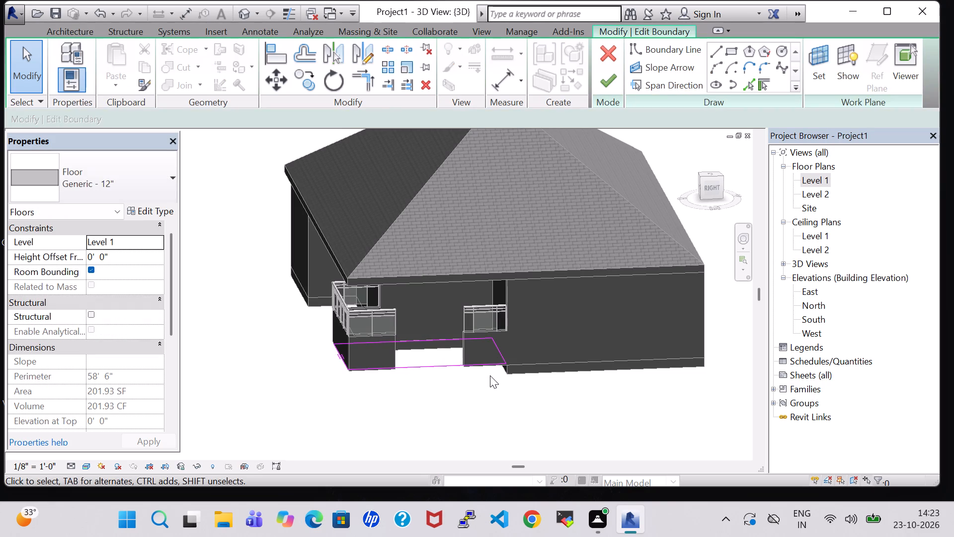
pyautogui.click(425, 362)
pyautogui.press('Down')
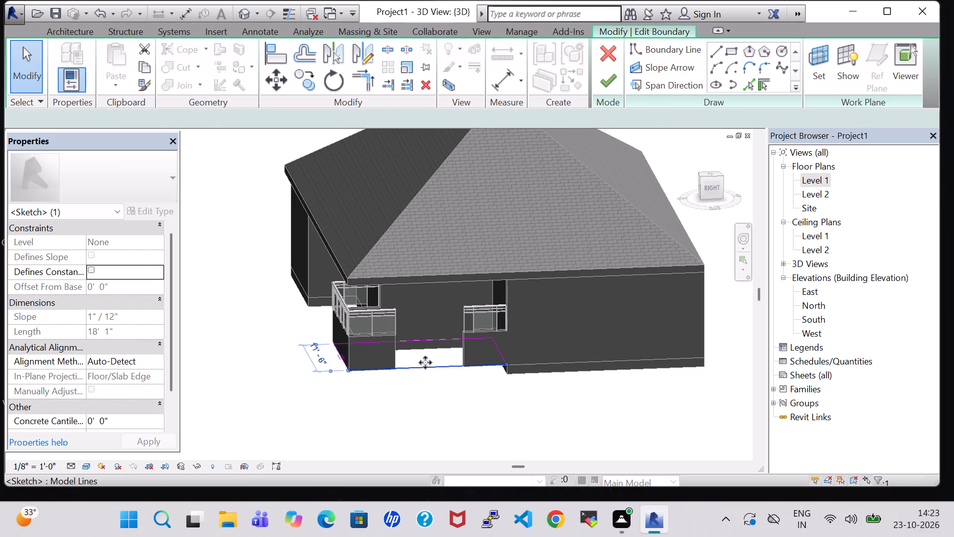
pyautogui.press('Down')
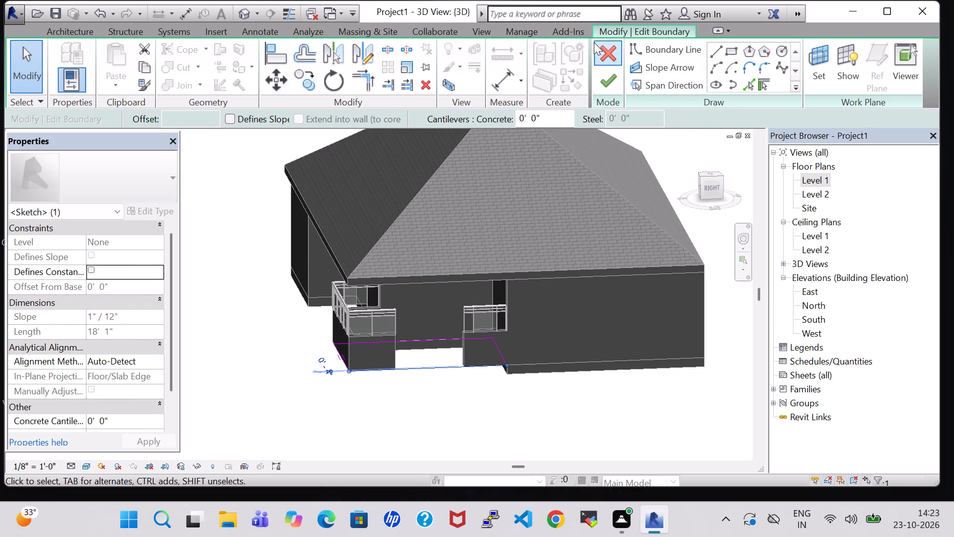
pyautogui.click(610, 80)
pyautogui.click(610, 449)
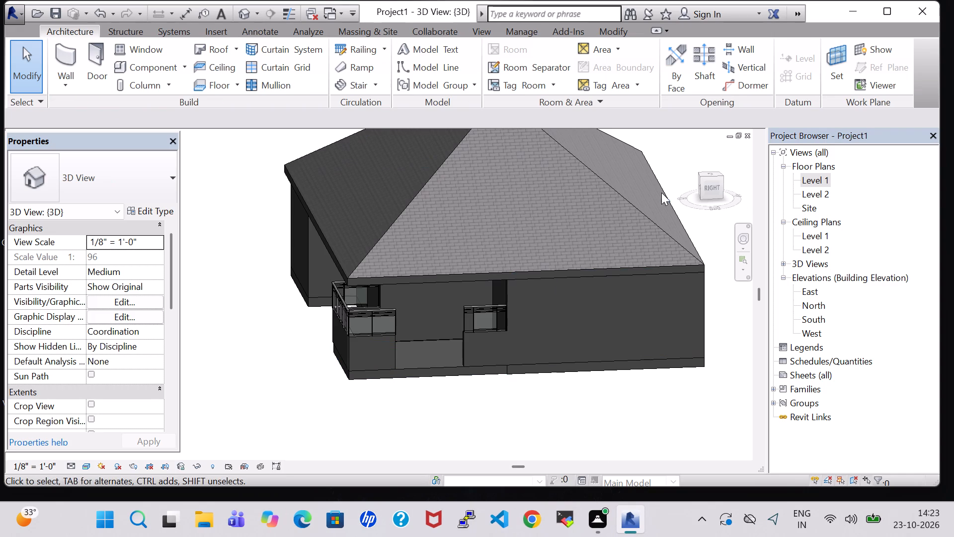
# Edit the balcony floor's boundary, nudging its west-side edge outward toward the balcony wall's outer face.
pyautogui.keyDown('shift'); pyautogui.moveTo(672, 153); pyautogui.dragTo(646, 255, button='middle'); pyautogui.keyUp('shift')
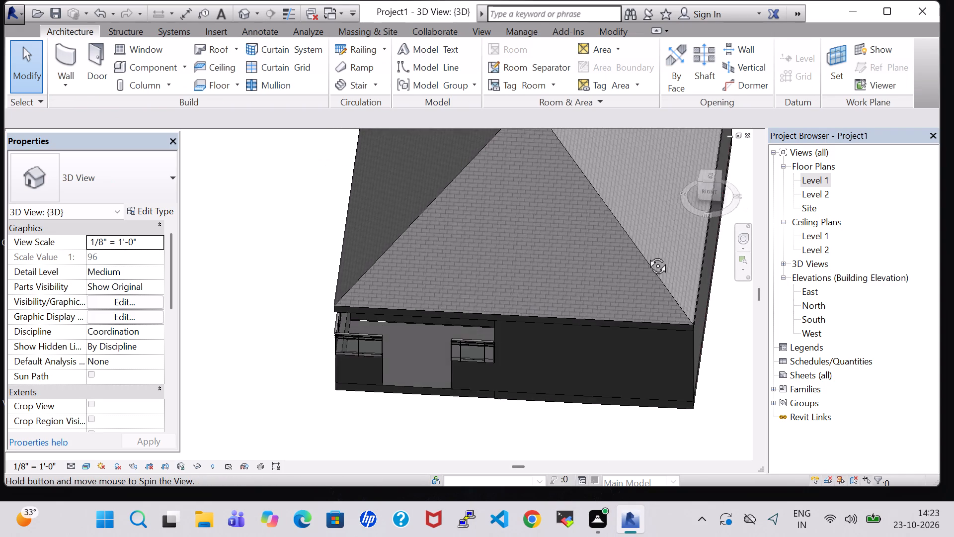
pyautogui.keyDown('shift'); pyautogui.moveTo(646, 255); pyautogui.dragTo(857, 183, button='middle'); pyautogui.keyUp('shift')
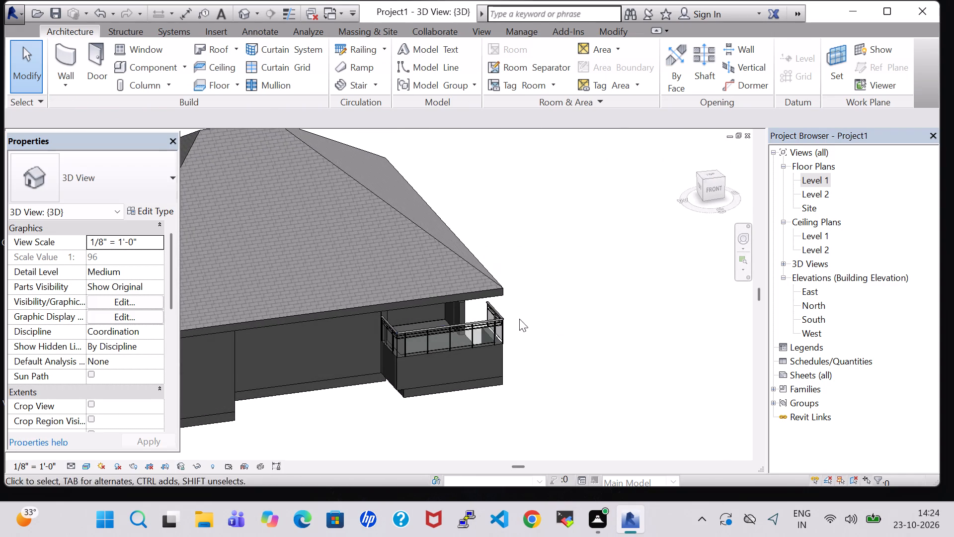
pyautogui.doubleClick(428, 394)
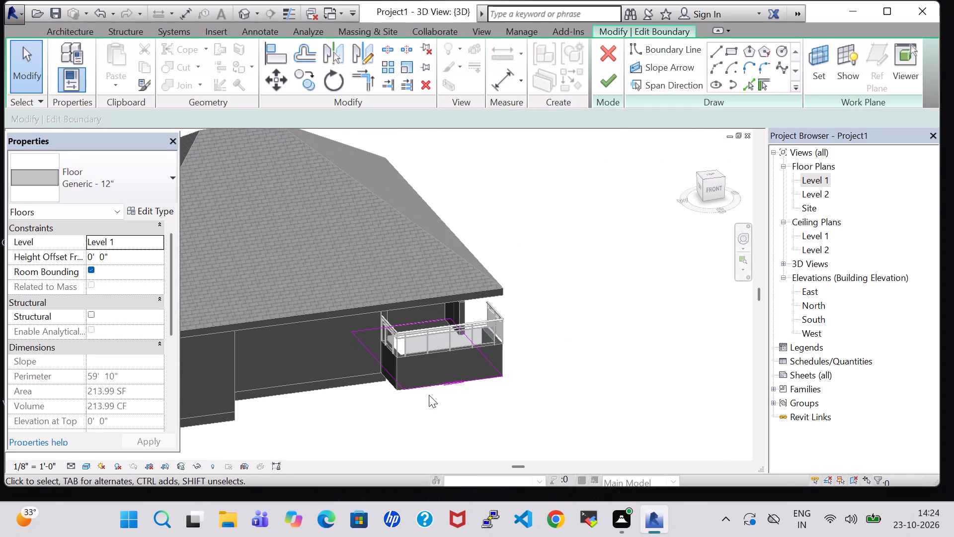
pyautogui.click(397, 379)
pyautogui.press('Left')
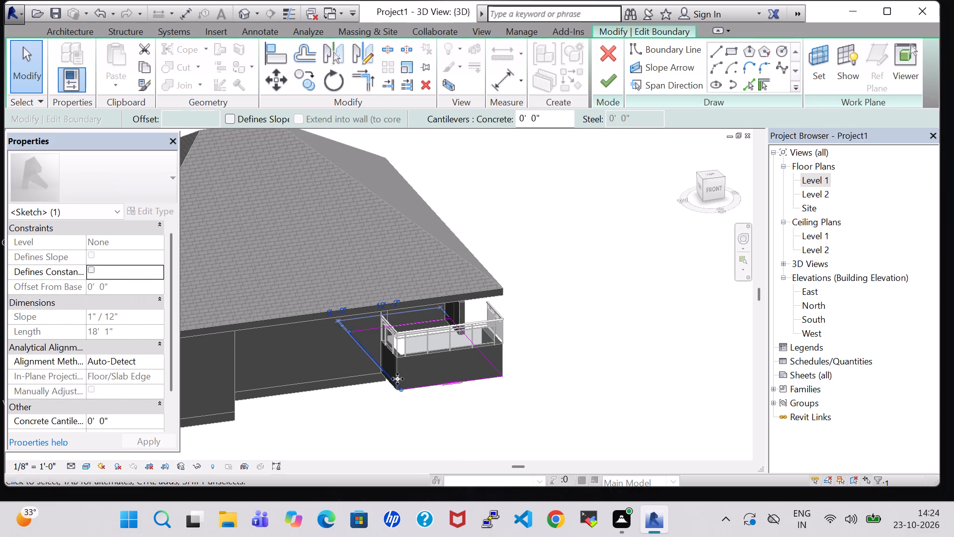
pyautogui.press('Left')
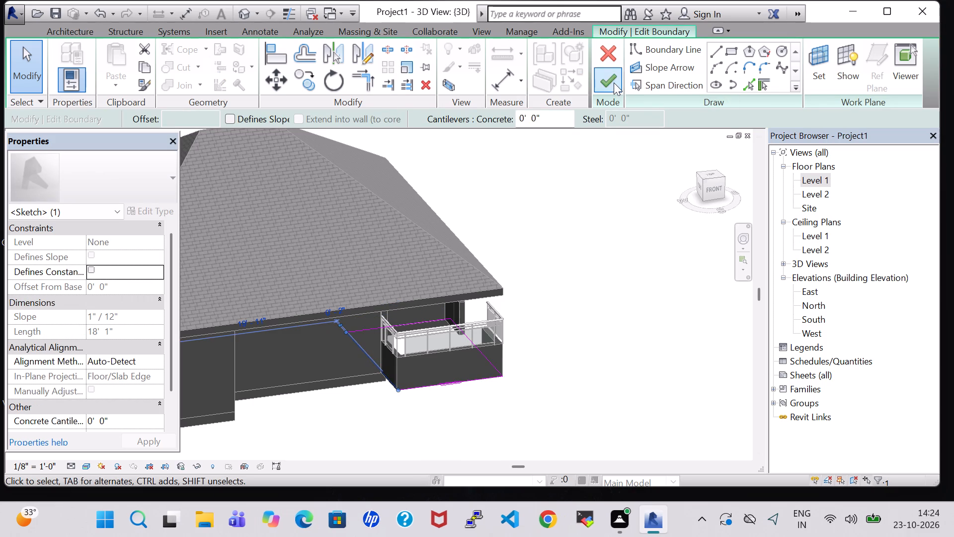
pyautogui.click(614, 83)
pyautogui.click(564, 268)
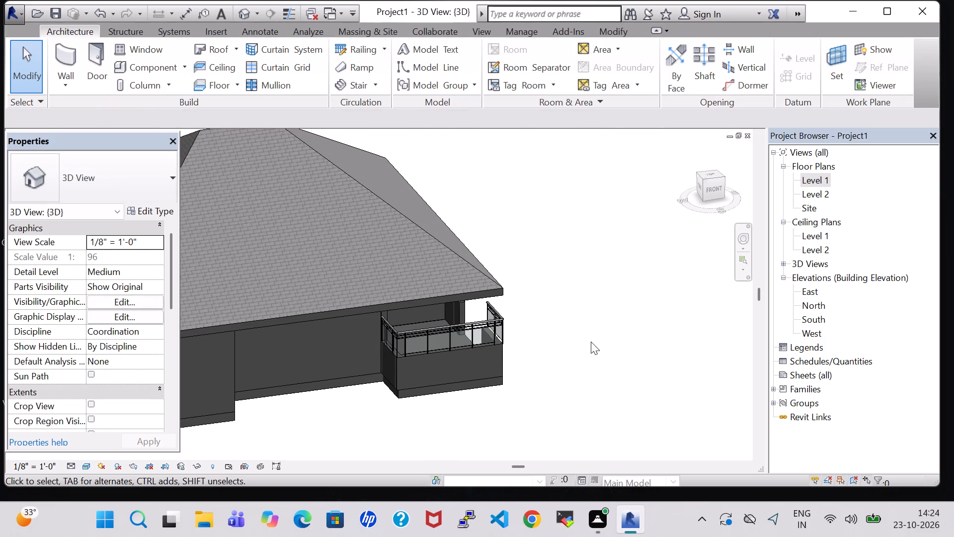
# Reopen the balcony floor's boundary and fine-tune the west-side edge with small nudges to line up with the wall's outer face.
pyautogui.click(427, 384)
pyautogui.click(468, 408)
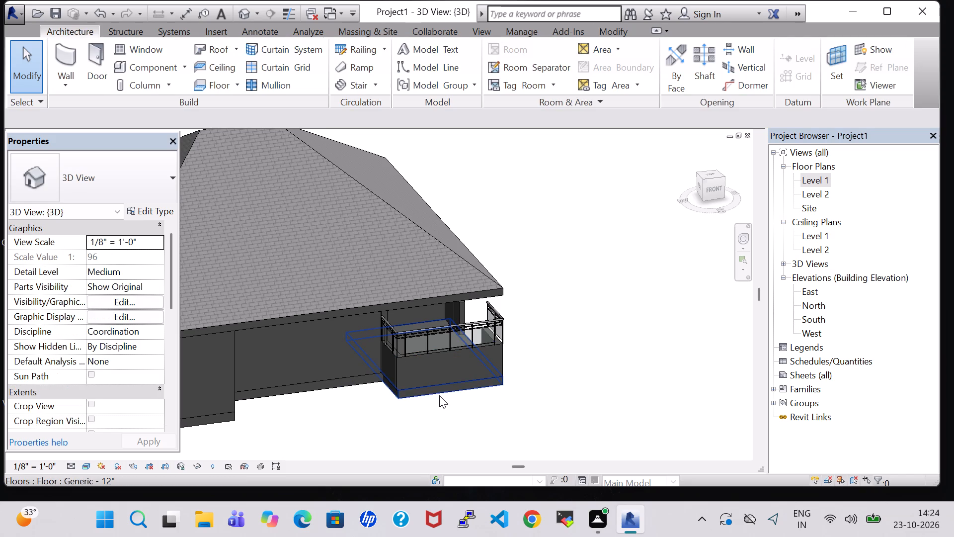
pyautogui.doubleClick(439, 394)
pyautogui.click(392, 385)
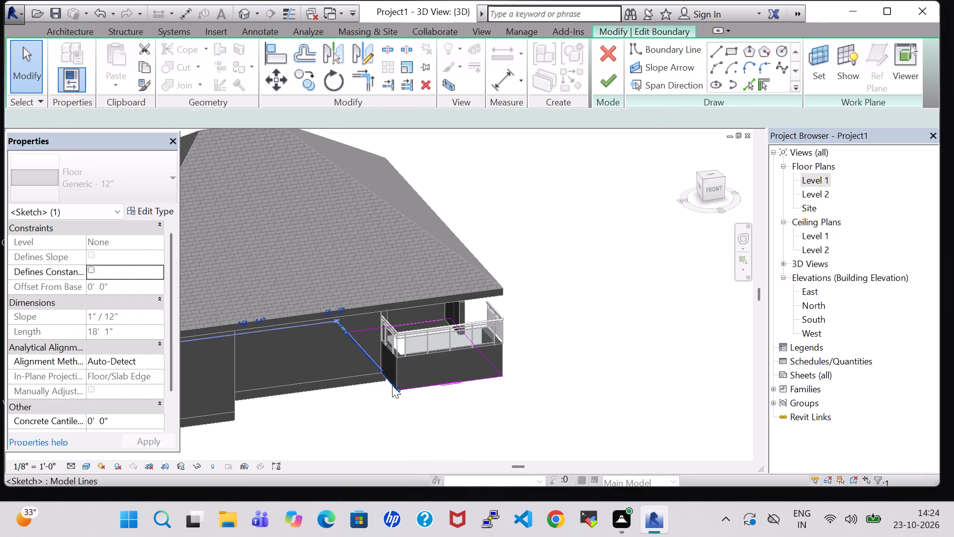
pyautogui.press('Left')
pyautogui.press('Left')
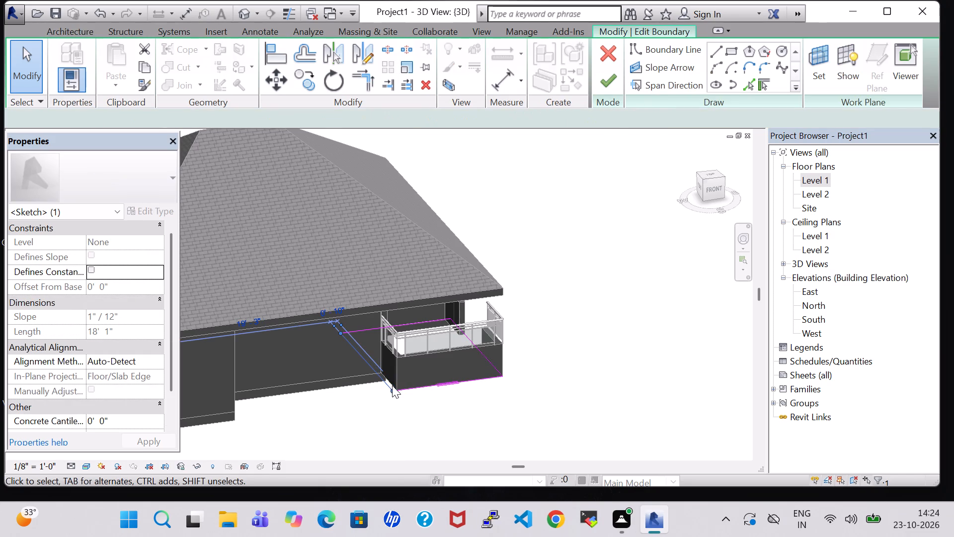
pyautogui.press('Right')
pyautogui.press('Right')
pyautogui.press('Left')
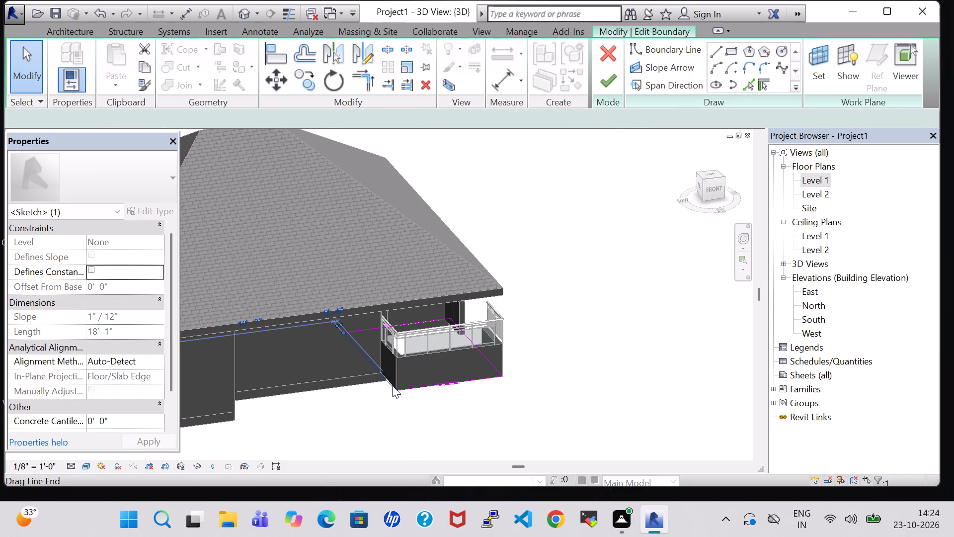
pyautogui.click(600, 82)
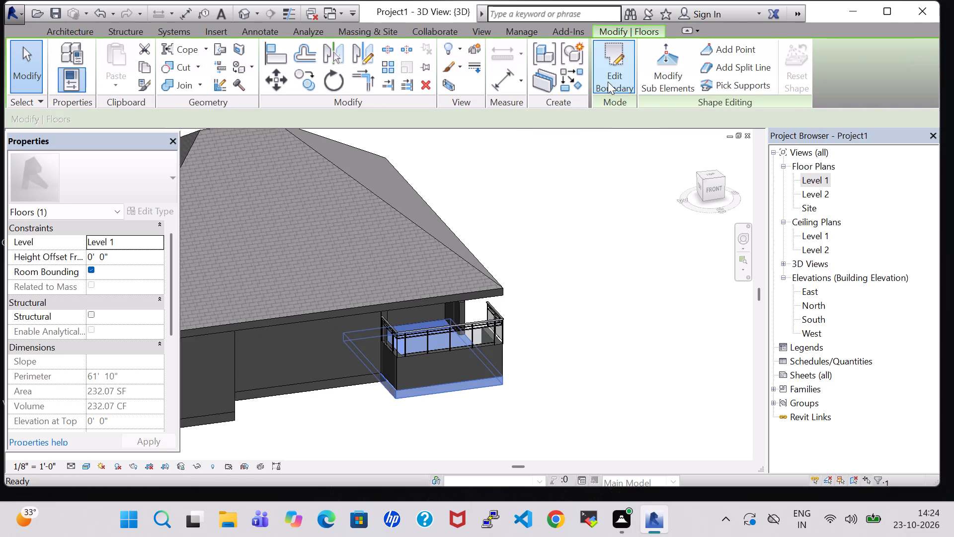
pyautogui.click(601, 254)
# Examine the balcony, its floor edges and the whole house exterior from several sides in the 3D view.
pyautogui.keyDown('shift'); pyautogui.moveTo(585, 287); pyautogui.dragTo(542, 270, button='middle'); pyautogui.keyUp('shift')
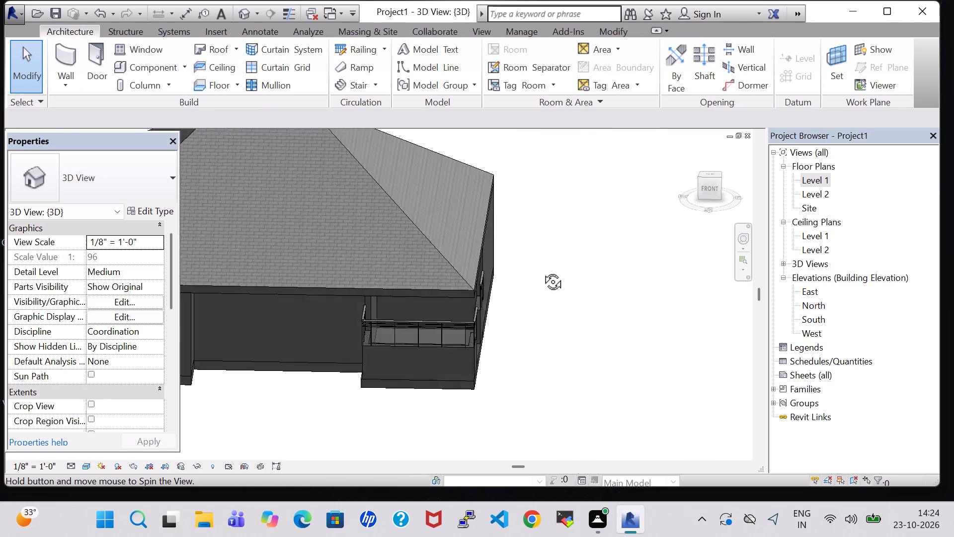
pyautogui.keyDown('shift'); pyautogui.moveTo(542, 270); pyautogui.dragTo(445, 272, button='middle'); pyautogui.keyUp('shift')
pyautogui.keyDown('shift'); pyautogui.moveTo(569, 417); pyautogui.dragTo(557, 353, button='middle'); pyautogui.keyUp('shift')
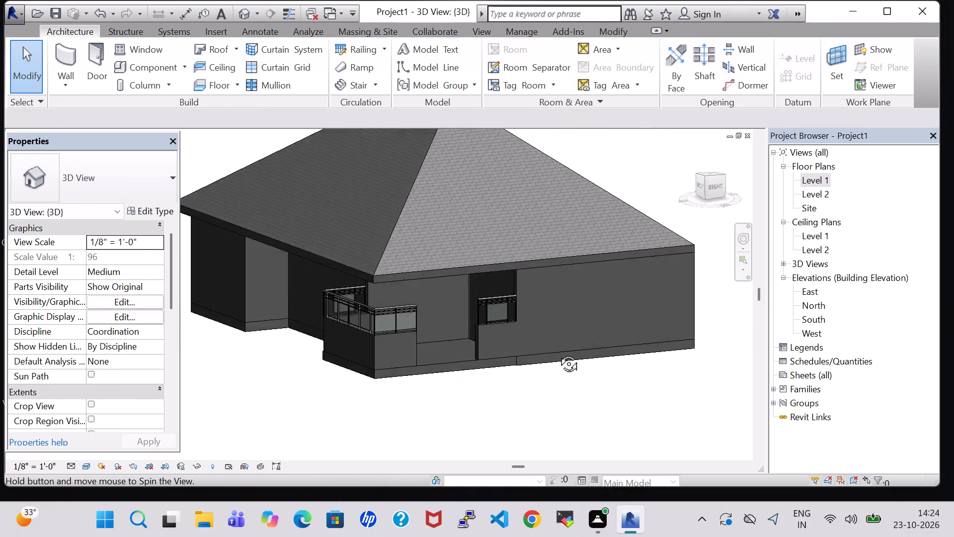
pyautogui.keyDown('shift'); pyautogui.moveTo(557, 353); pyautogui.dragTo(670, 387, button='middle'); pyautogui.keyUp('shift')
pyautogui.keyDown('shift'); pyautogui.moveTo(537, 336); pyautogui.dragTo(745, 357, button='middle'); pyautogui.keyUp('shift')
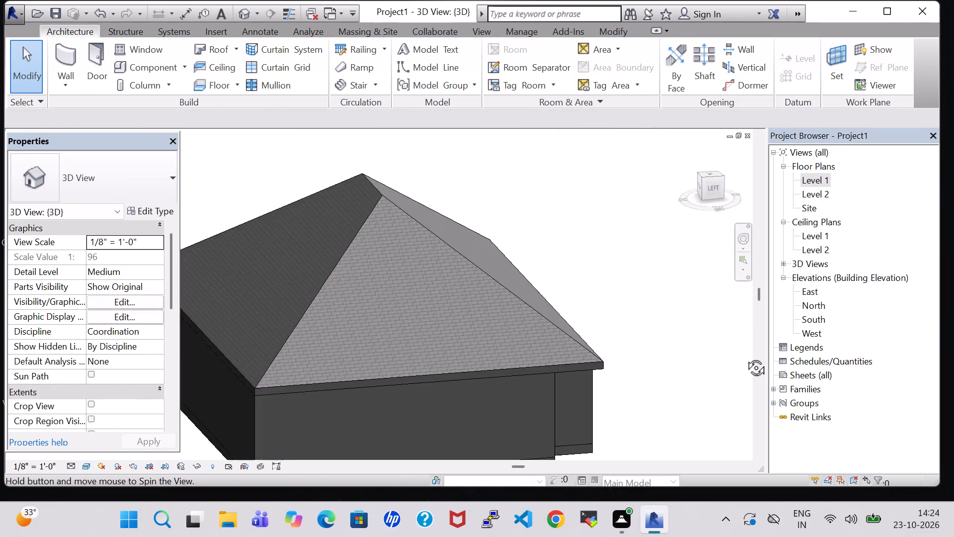
pyautogui.keyDown('shift'); pyautogui.moveTo(745, 357); pyautogui.dragTo(737, 357, button='middle'); pyautogui.keyUp('shift')
pyautogui.keyDown('shift'); pyautogui.moveTo(656, 354); pyautogui.dragTo(553, 313, button='middle'); pyautogui.keyUp('shift')
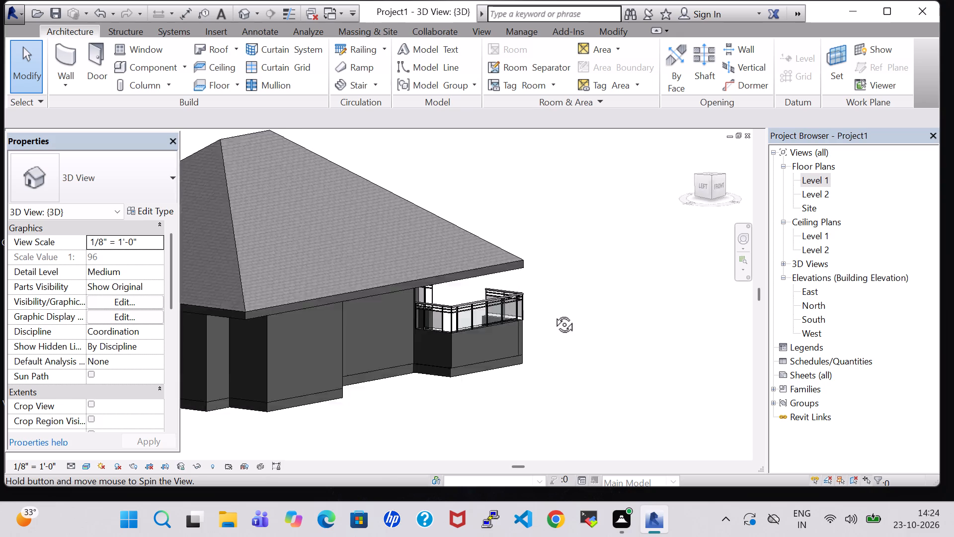
pyautogui.keyDown('shift'); pyautogui.moveTo(553, 313); pyautogui.dragTo(562, 243, button='middle'); pyautogui.keyUp('shift')
pyautogui.keyDown('shift'); pyautogui.moveTo(568, 285); pyautogui.dragTo(359, 347, button='middle'); pyautogui.keyUp('shift')
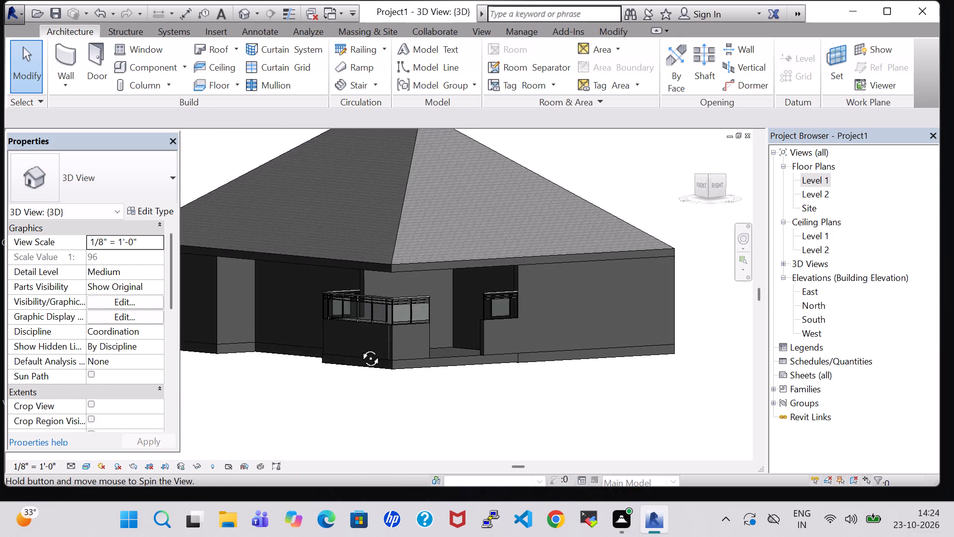
pyautogui.keyDown('shift'); pyautogui.moveTo(359, 347); pyautogui.dragTo(337, 371, button='middle'); pyautogui.keyUp('shift')
pyautogui.scroll(-2, 349, 379)
pyautogui.scroll(-1, 456, 389)
pyautogui.keyDown('shift'); pyautogui.moveTo(464, 422); pyautogui.dragTo(474, 416, button='middle'); pyautogui.keyUp('shift')
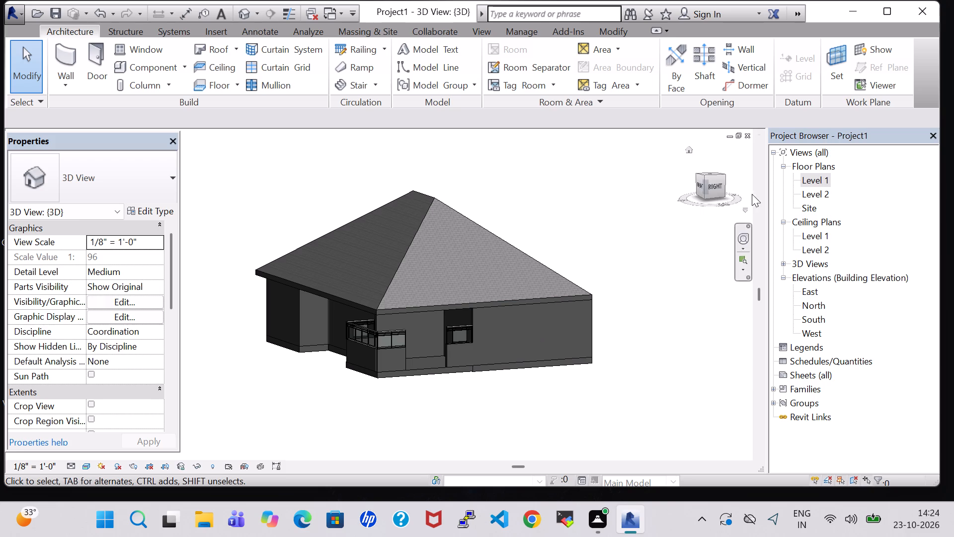
# From the Level 1 plan, set the structure layer material of the Generic - 8" wall type to Brick, Soldier Course.
pyautogui.doubleClick(816, 178)
pyautogui.scroll(-6, 608, 289)
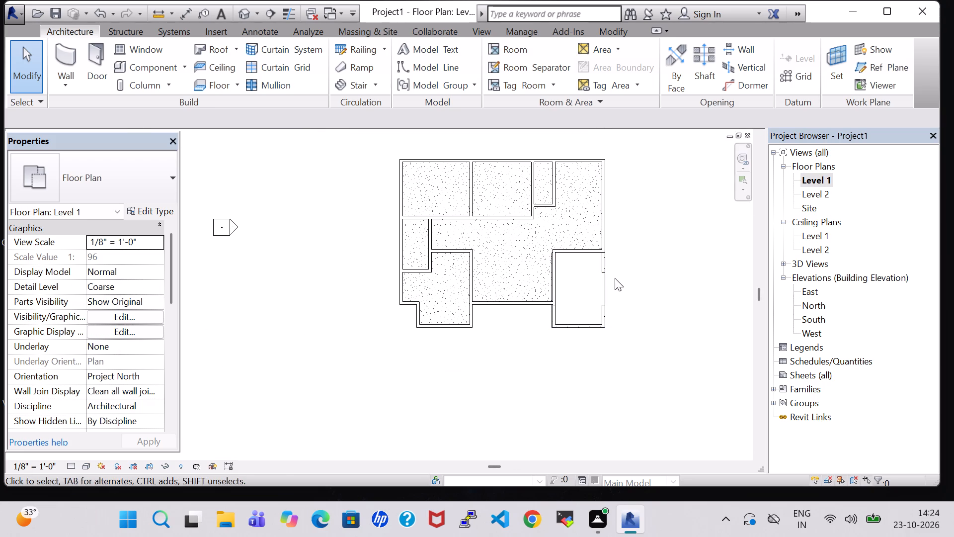
pyautogui.click(604, 230)
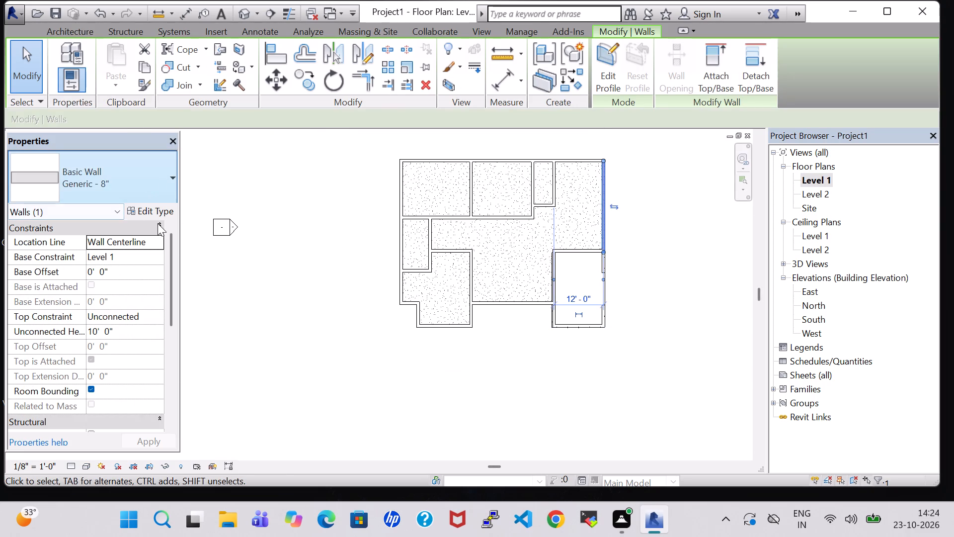
pyautogui.click(158, 212)
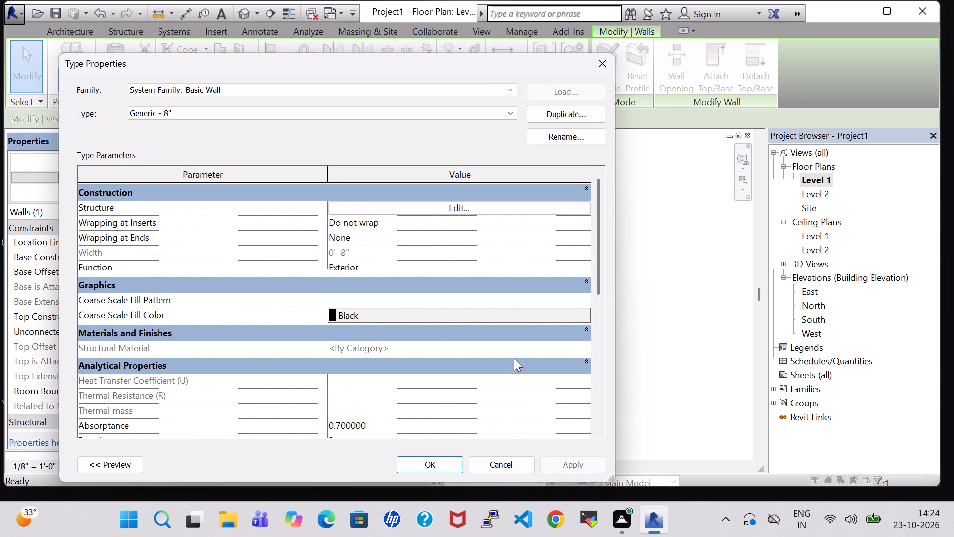
pyautogui.click(432, 212)
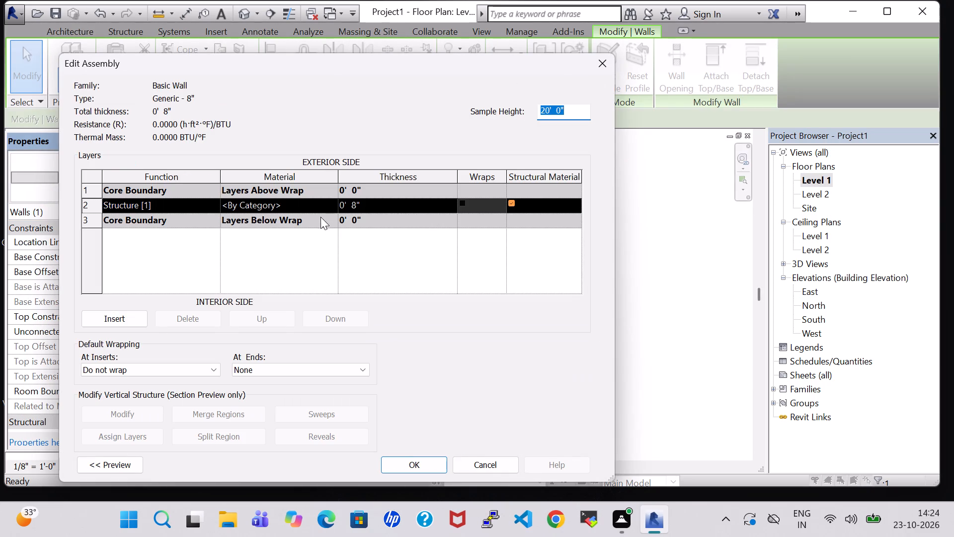
pyautogui.click(320, 207)
pyautogui.click(335, 200)
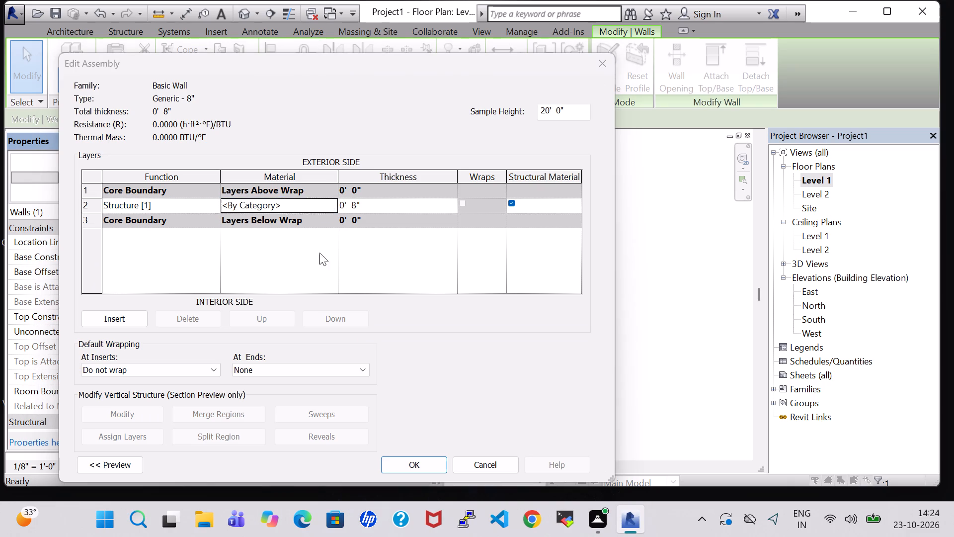
pyautogui.click(347, 336)
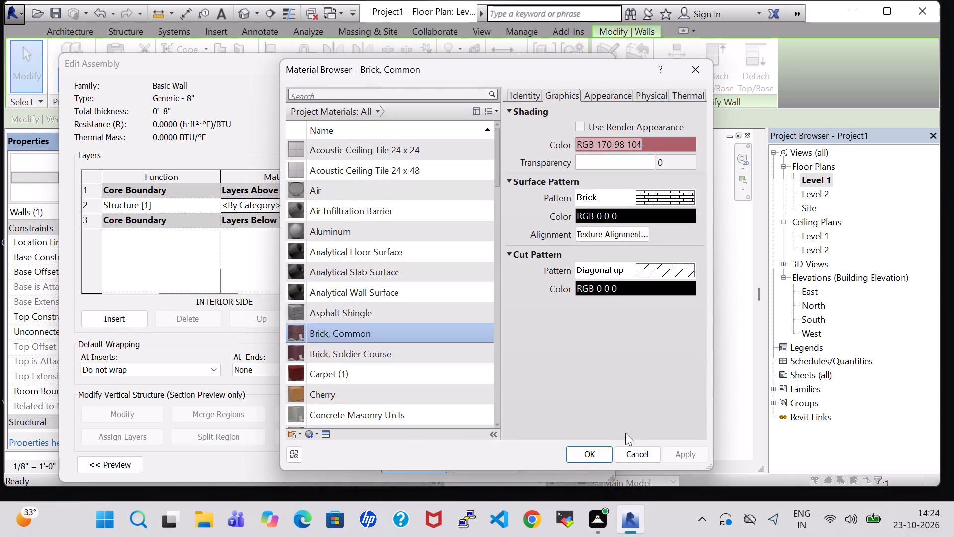
pyautogui.click(384, 341)
pyautogui.click(384, 353)
pyautogui.click(579, 449)
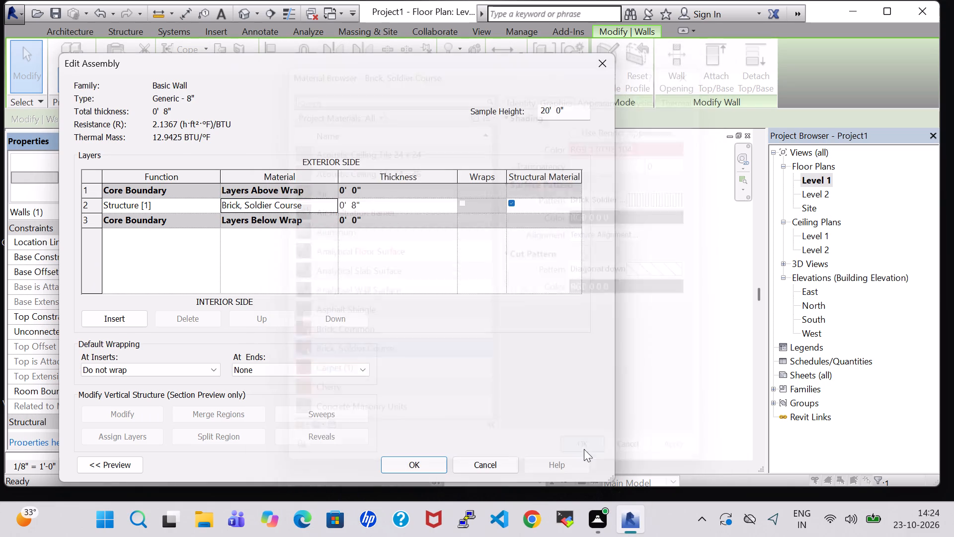
pyautogui.click(395, 463)
pyautogui.click(567, 470)
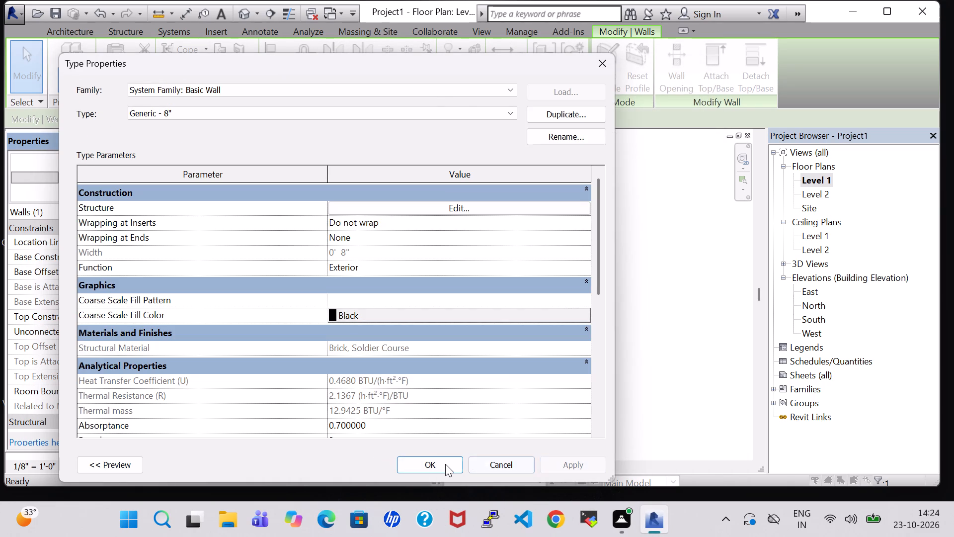
pyautogui.click(445, 464)
# In the 3D view, change the balcony floor's type to Wood Truss Joist 12" - Carpet Finish.
pyautogui.click(244, 11)
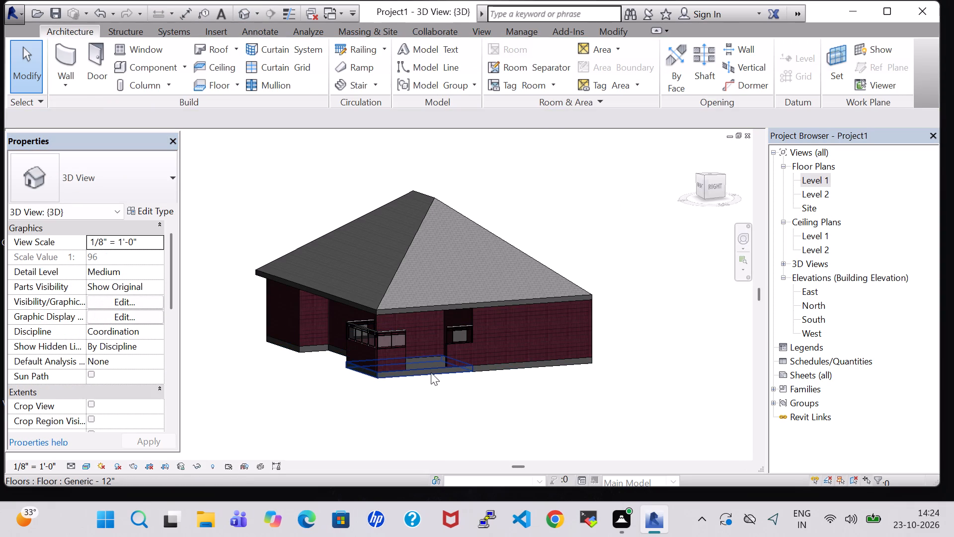
pyautogui.click(431, 372)
pyautogui.click(137, 172)
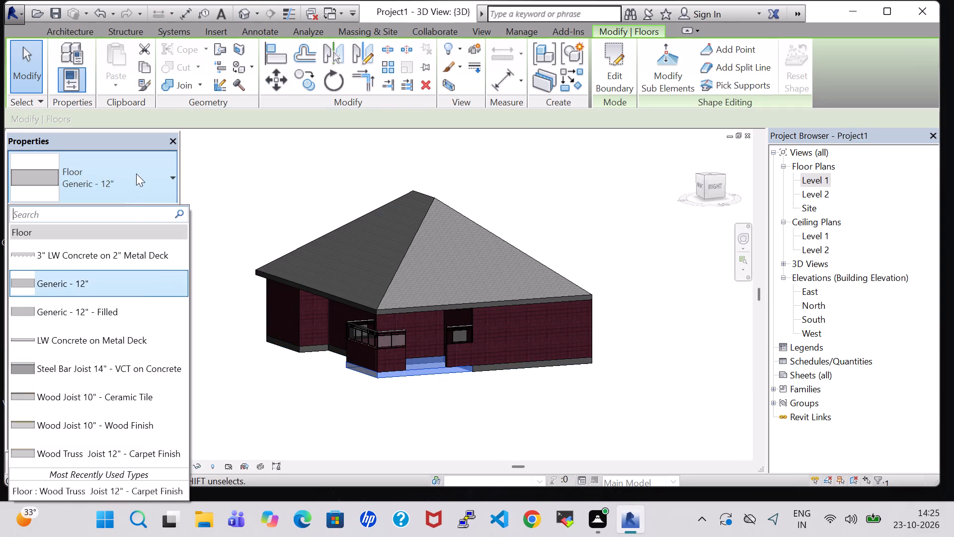
pyautogui.click(134, 457)
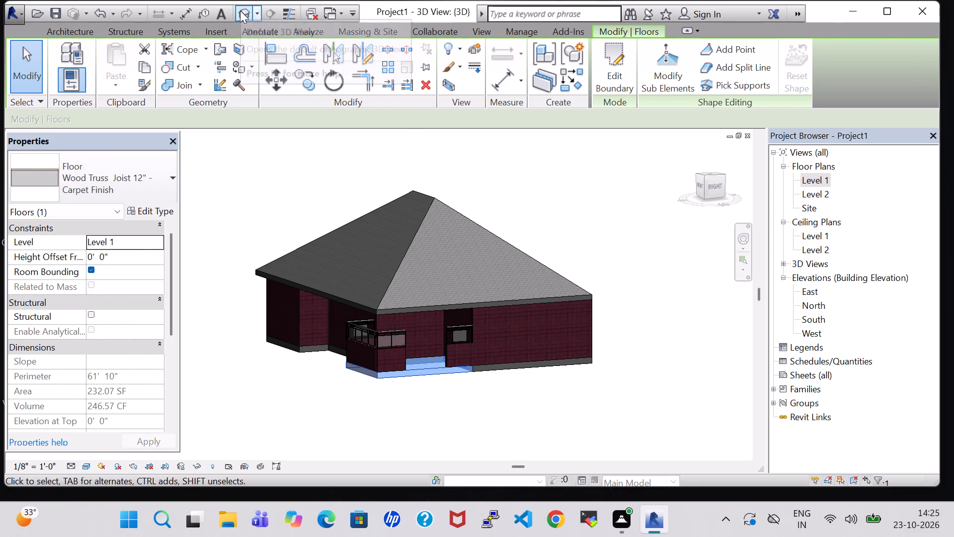
pyautogui.click(240, 10)
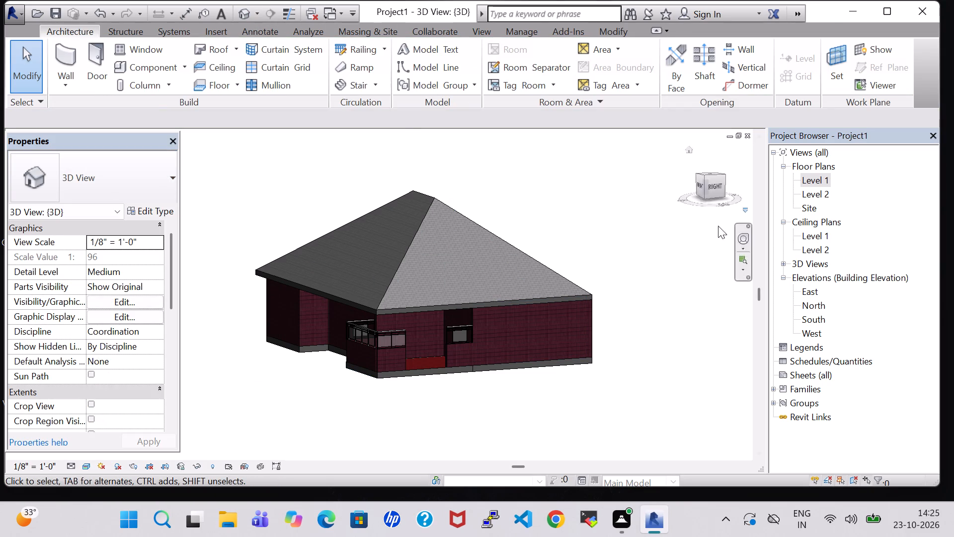
# Hide the Roofs category in the 3D view through its Visibility/Graphic Overrides.
pyautogui.keyDown('shift'); pyautogui.moveTo(600, 217); pyautogui.dragTo(620, 283, button='middle'); pyautogui.keyUp('shift')
pyautogui.keyDown('shift'); pyautogui.scroll(-1, 596, 264); pyautogui.keyUp('shift')
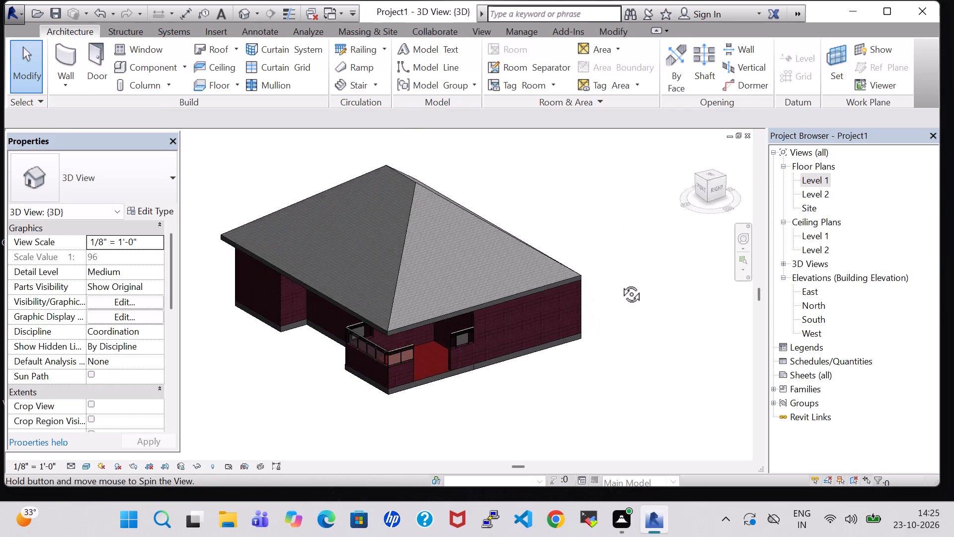
pyautogui.keyDown('shift'); pyautogui.moveTo(620, 283); pyautogui.dragTo(621, 320, button='middle'); pyautogui.keyUp('shift')
pyautogui.keyDown('shift'); pyautogui.moveTo(621, 321); pyautogui.dragTo(610, 321, button='middle'); pyautogui.keyUp('shift')
pyautogui.doubleClick(821, 182)
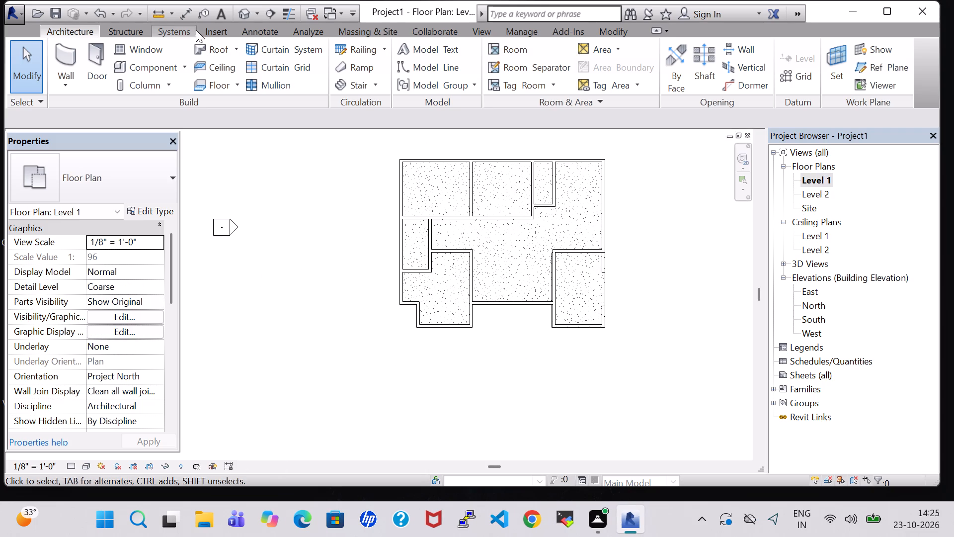
pyautogui.click(241, 18)
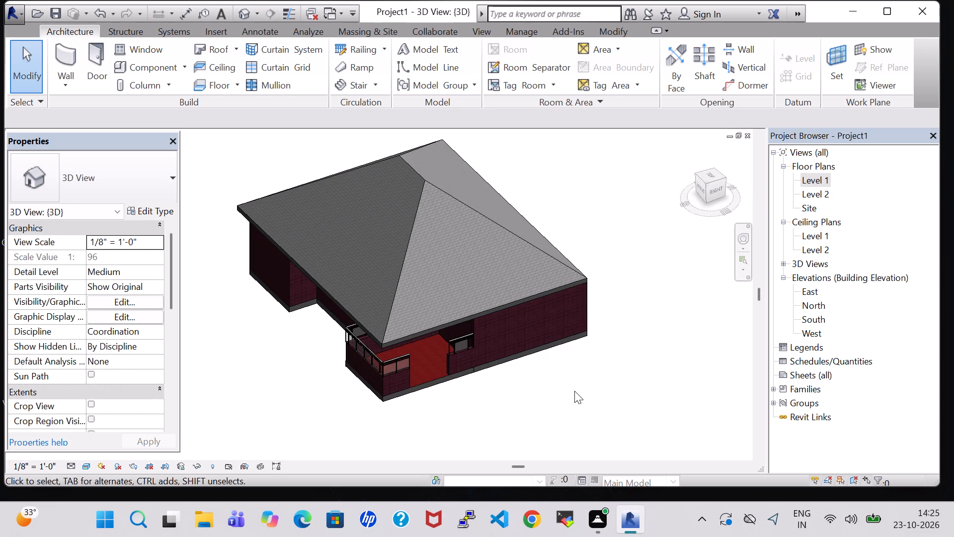
pyautogui.write('VV')
pyautogui.click(168, 272)
pyautogui.press('r')
pyautogui.scroll(-3, 177, 272)
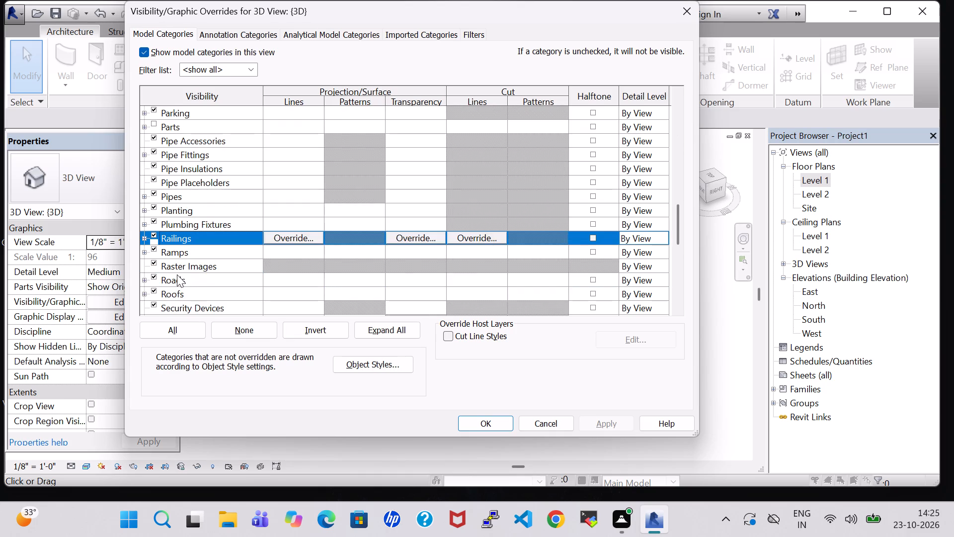
pyautogui.scroll(-3, 177, 274)
pyautogui.click(153, 262)
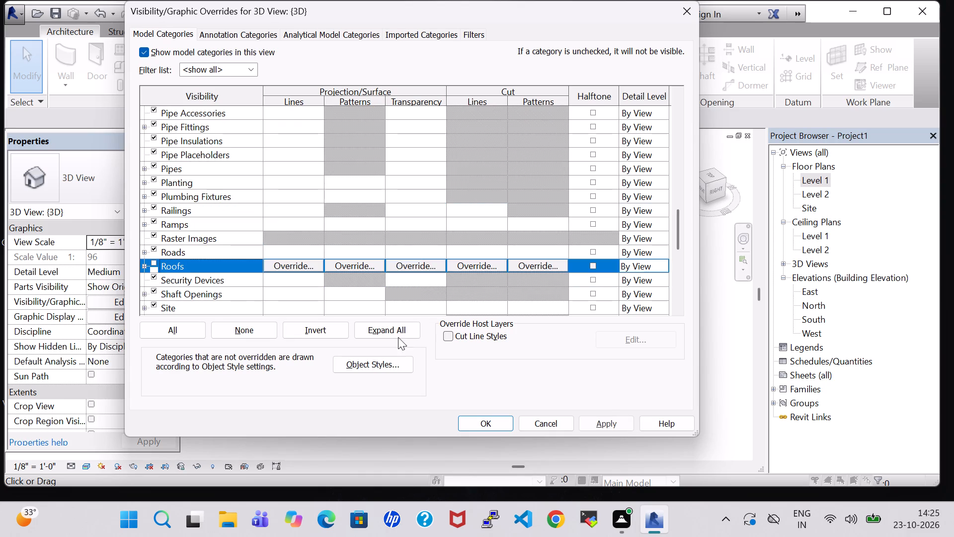
pyautogui.click(606, 420)
pyautogui.click(496, 423)
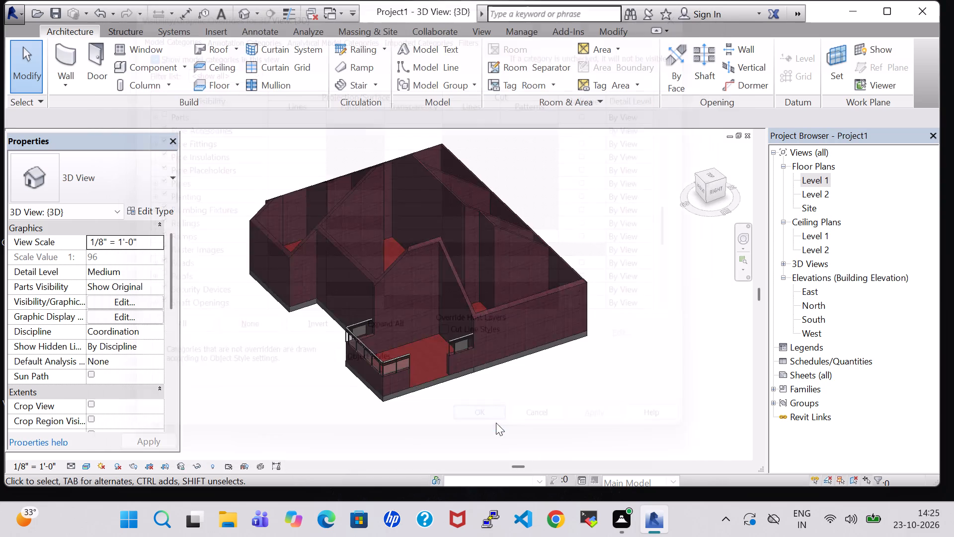
# In the Level 1 plan, place tagged rooms in the three enclosed spaces along the upper exterior wall, including the narrow one.
pyautogui.click(552, 383)
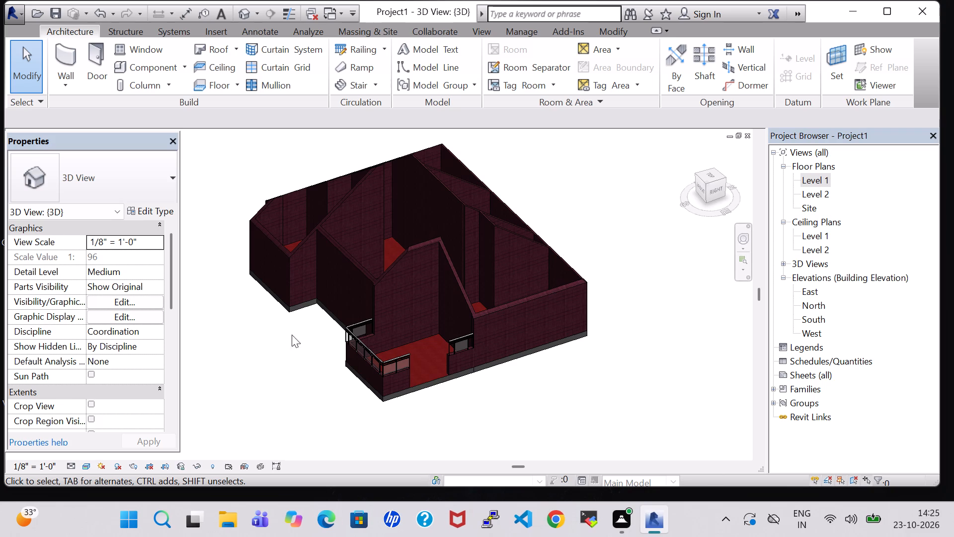
pyautogui.keyDown('shift'); pyautogui.moveTo(275, 422); pyautogui.dragTo(329, 416, button='middle'); pyautogui.keyUp('shift')
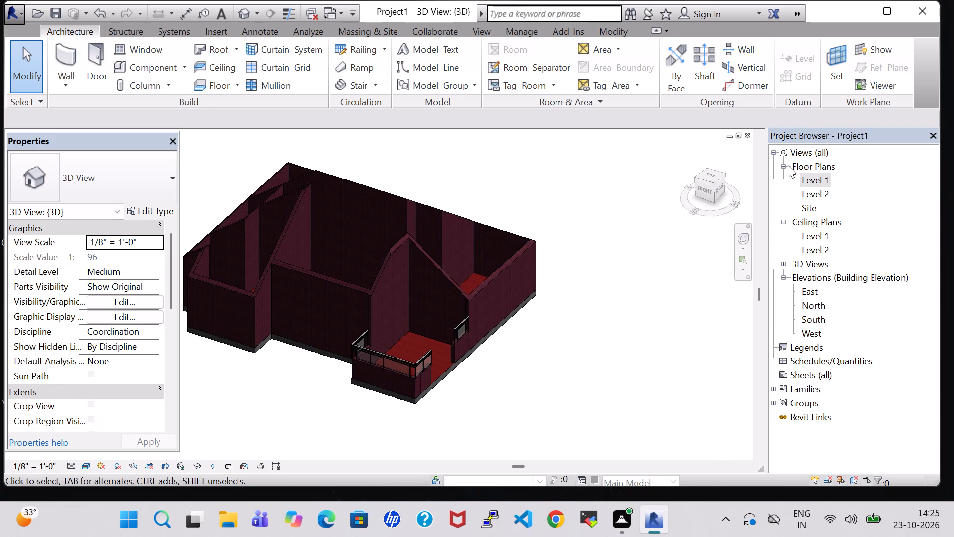
pyautogui.doubleClick(815, 182)
pyautogui.scroll(-2, 525, 253)
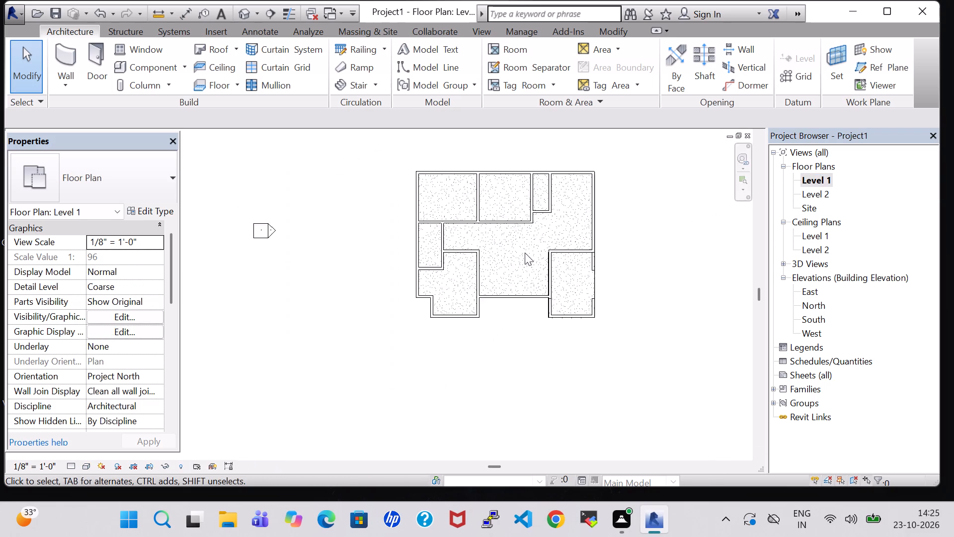
pyautogui.moveTo(609, 231); pyautogui.dragTo(537, 266, button='middle')
pyautogui.scroll(4, 540, 267)
pyautogui.moveTo(540, 267); pyautogui.dragTo(574, 268, button='middle')
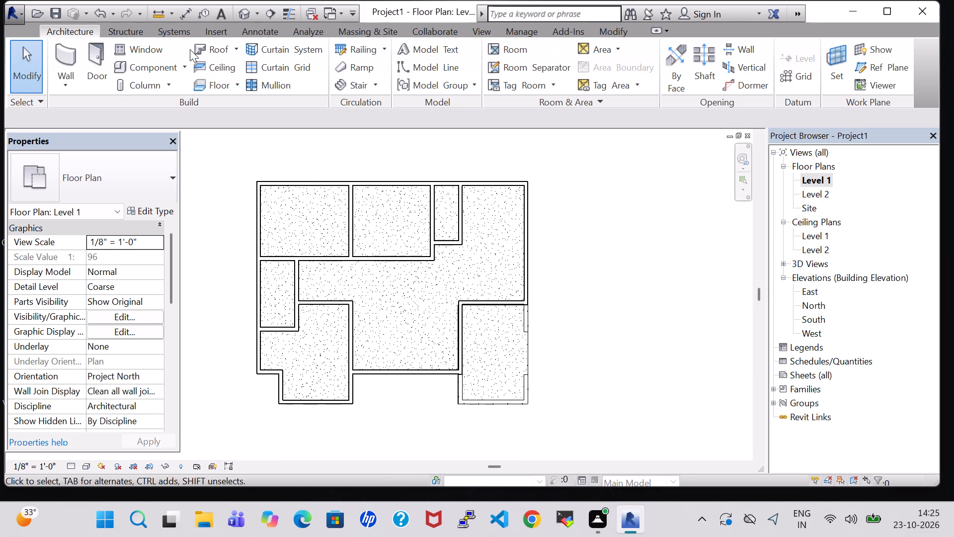
pyautogui.click(504, 43)
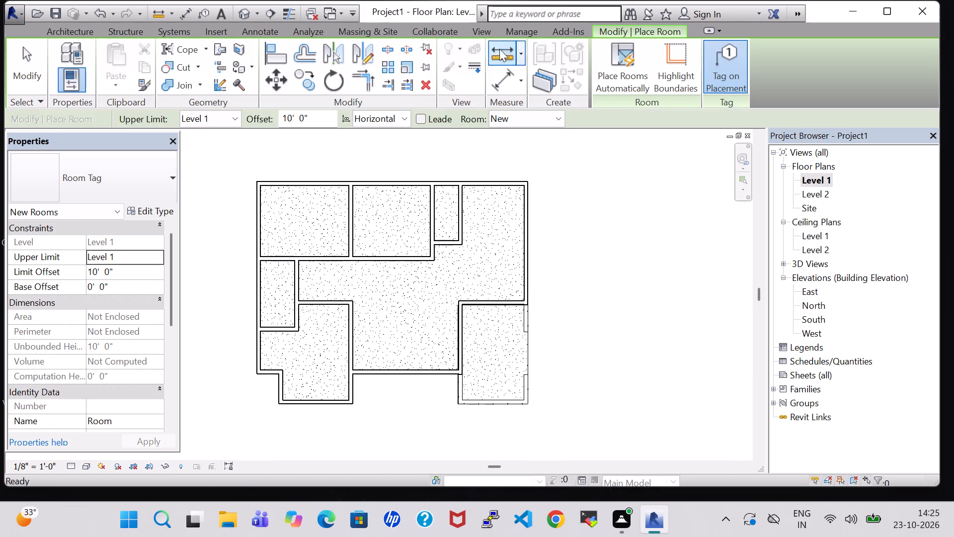
pyautogui.click(307, 220)
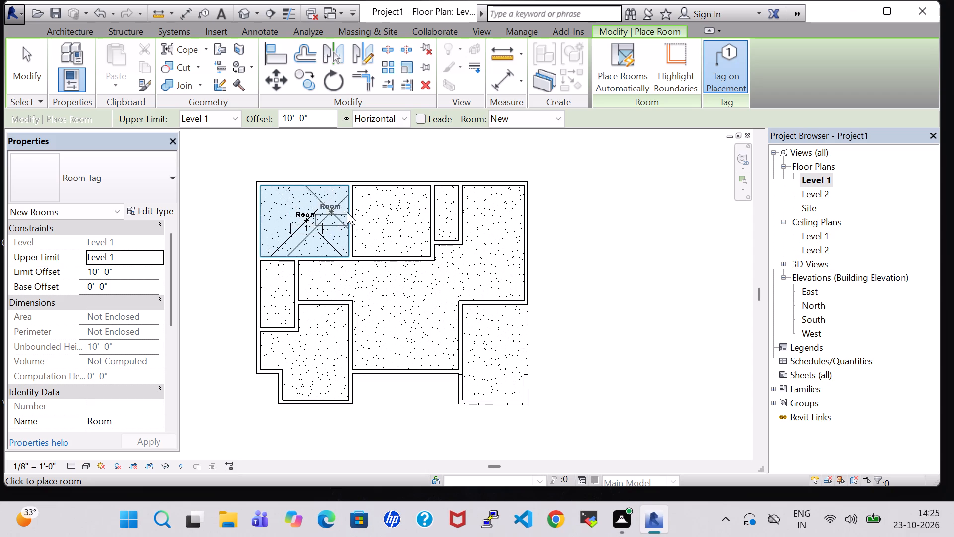
pyautogui.click(396, 216)
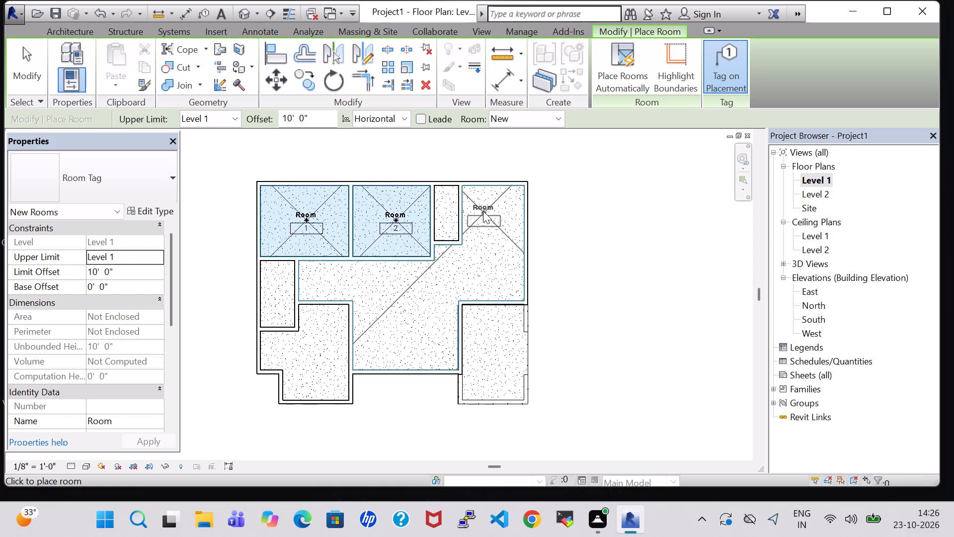
pyautogui.click(448, 210)
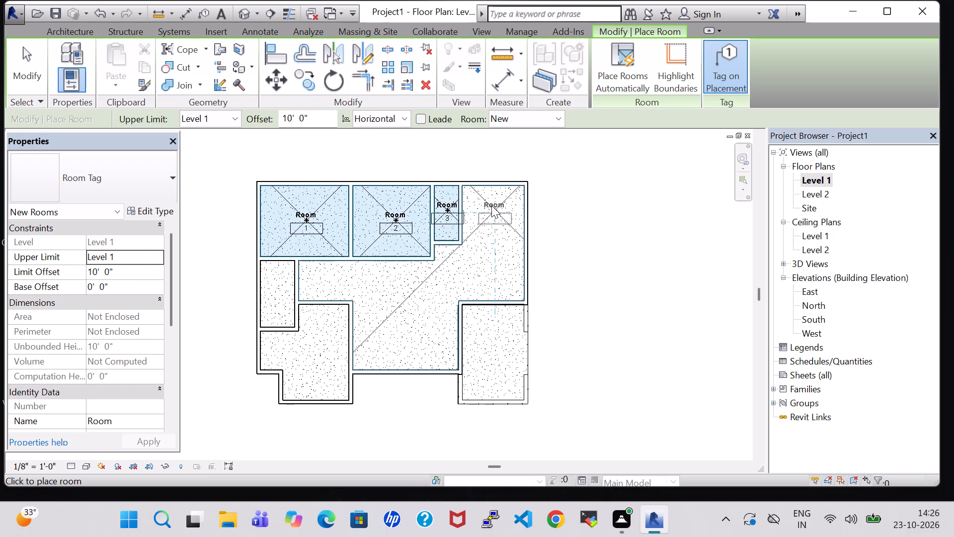
# Place three tagged rooms in the open central area: two in its right-hand wing and one in its lower middle part.
pyautogui.click(491, 205)
pyautogui.click(490, 272)
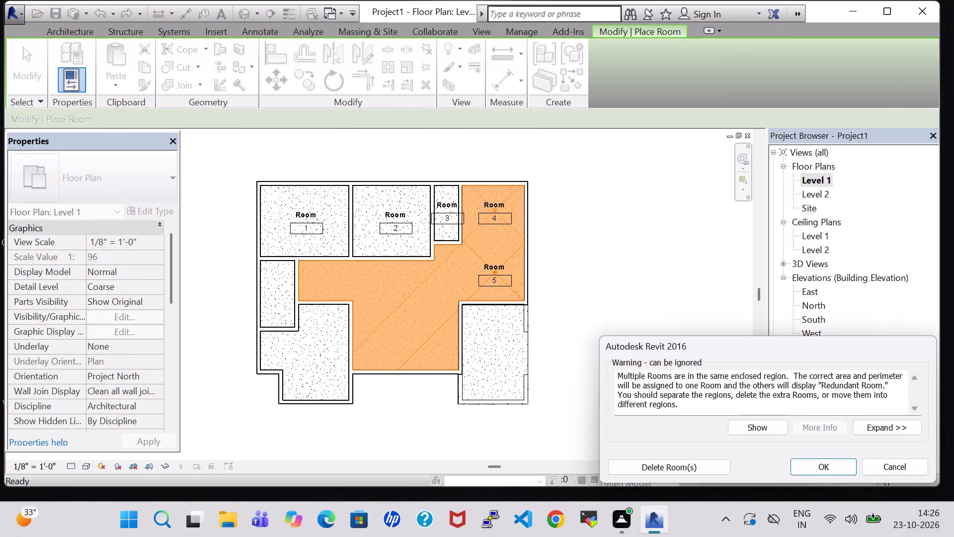
pyautogui.click(827, 466)
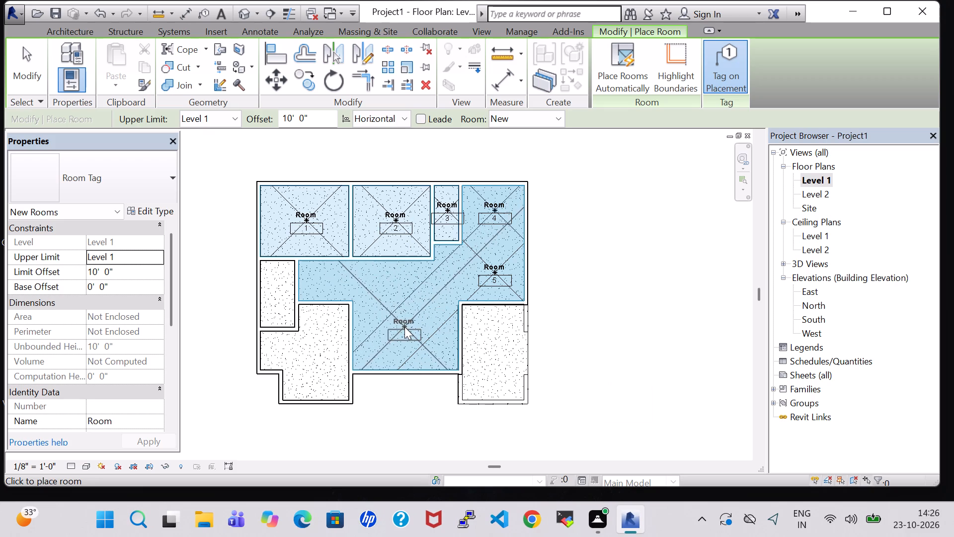
pyautogui.click(404, 327)
pyautogui.click(817, 469)
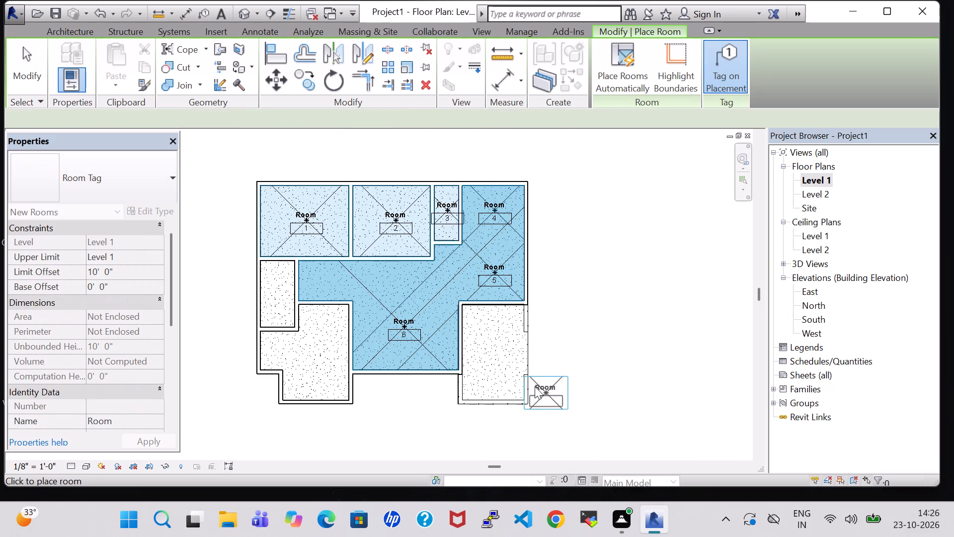
# Place tagged rooms in the balcony, the lower-left room and the small room on the left side of the plan.
pyautogui.click(493, 355)
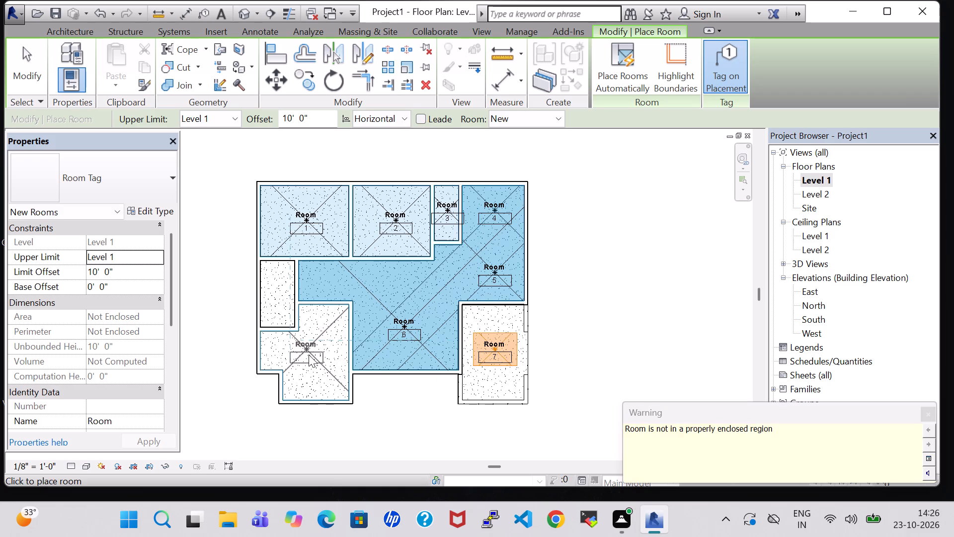
pyautogui.click(313, 355)
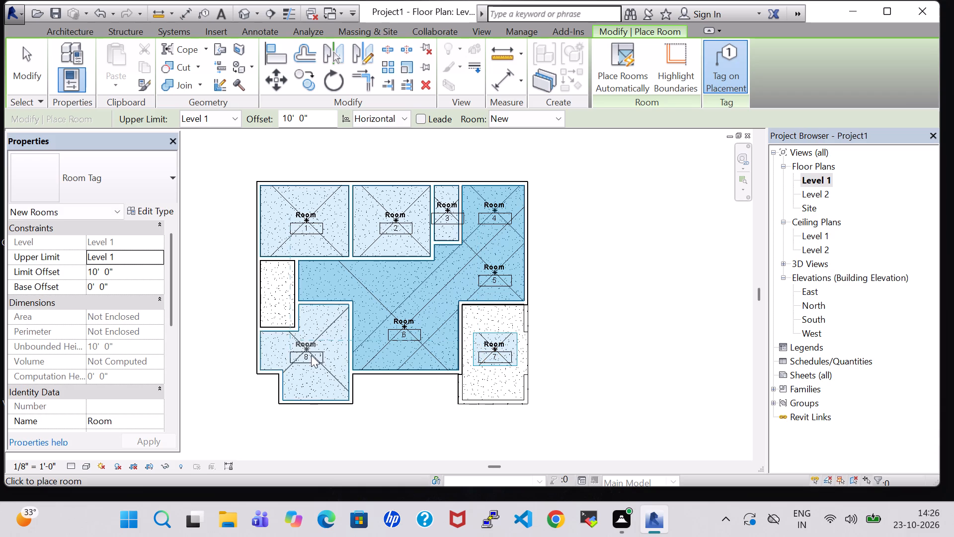
pyautogui.click(281, 291)
pyautogui.press('Escape')
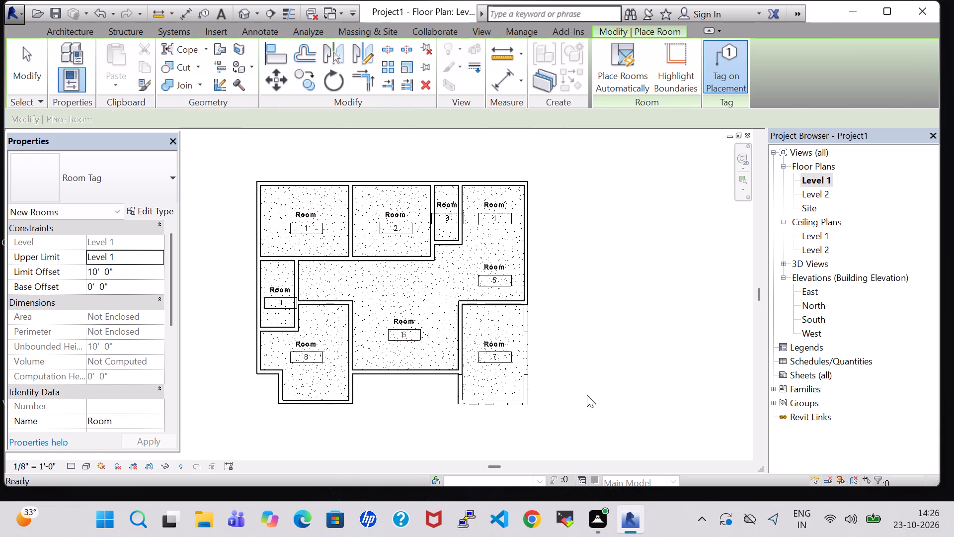
pyautogui.press('Escape')
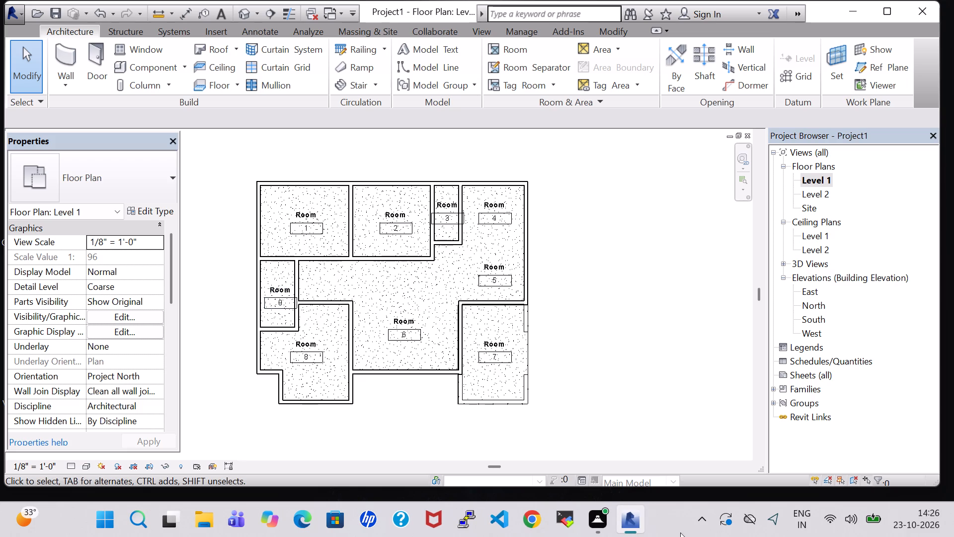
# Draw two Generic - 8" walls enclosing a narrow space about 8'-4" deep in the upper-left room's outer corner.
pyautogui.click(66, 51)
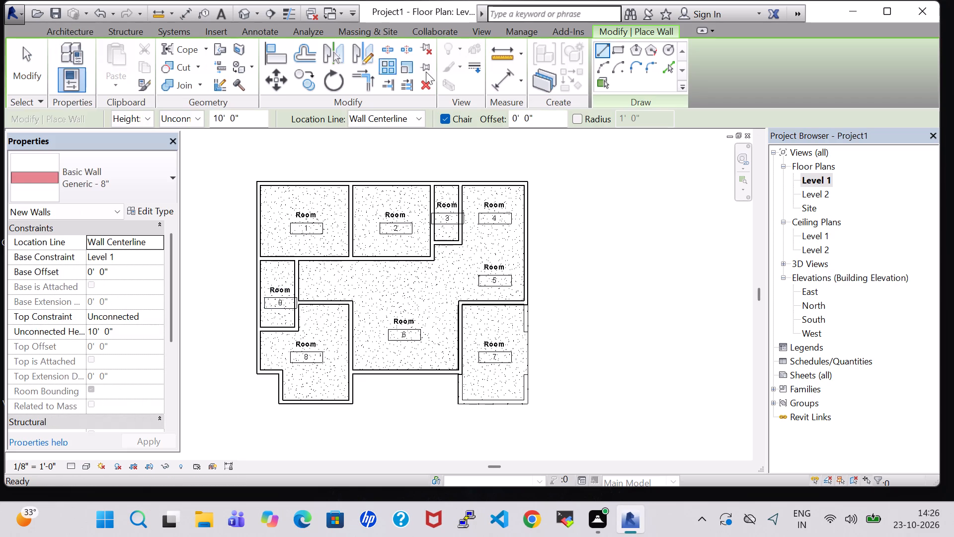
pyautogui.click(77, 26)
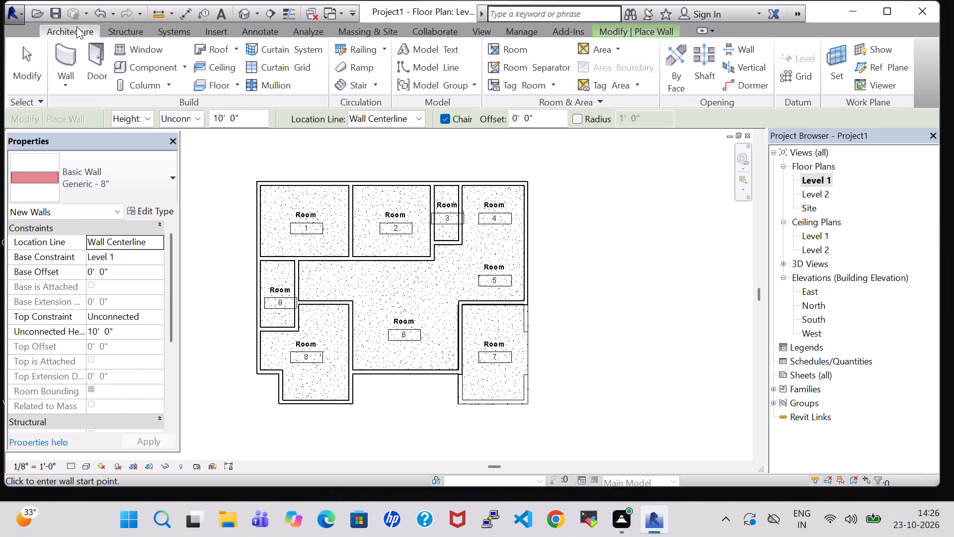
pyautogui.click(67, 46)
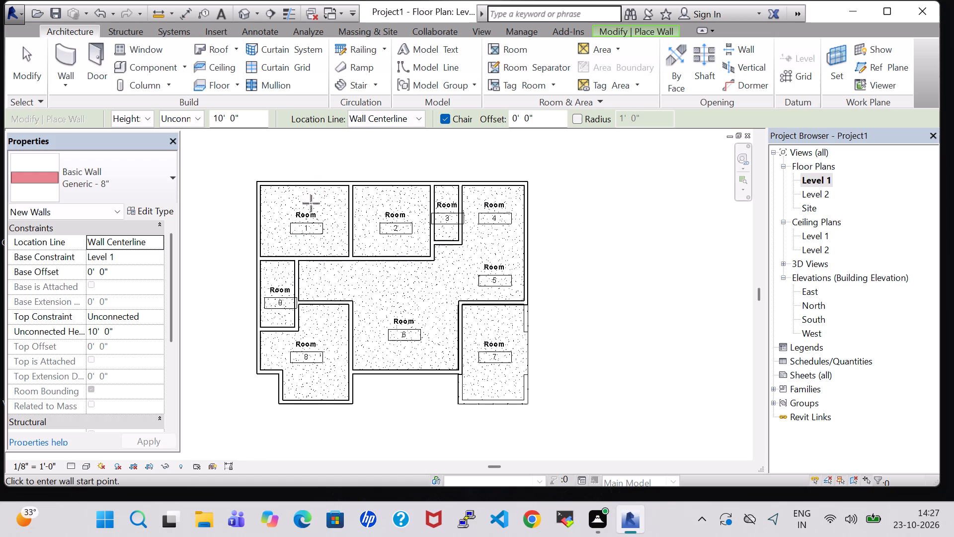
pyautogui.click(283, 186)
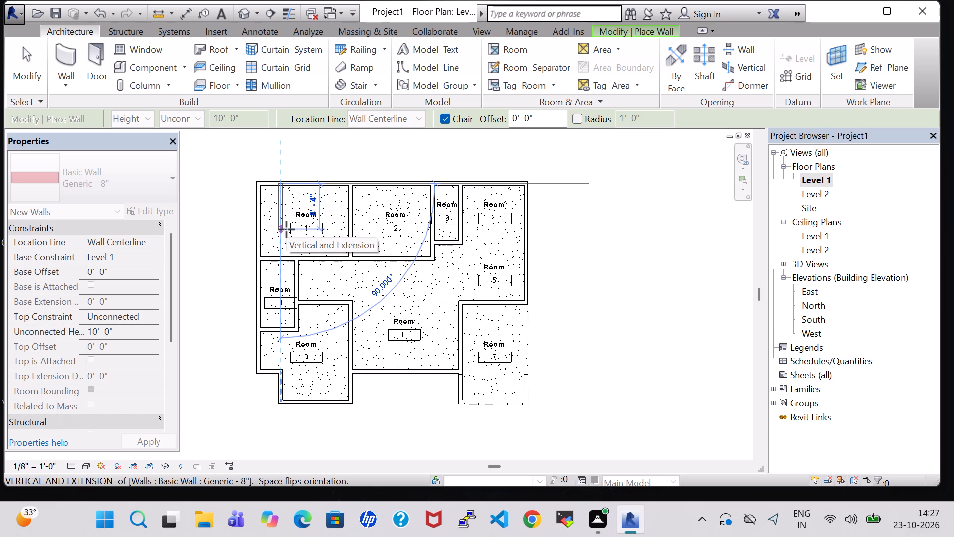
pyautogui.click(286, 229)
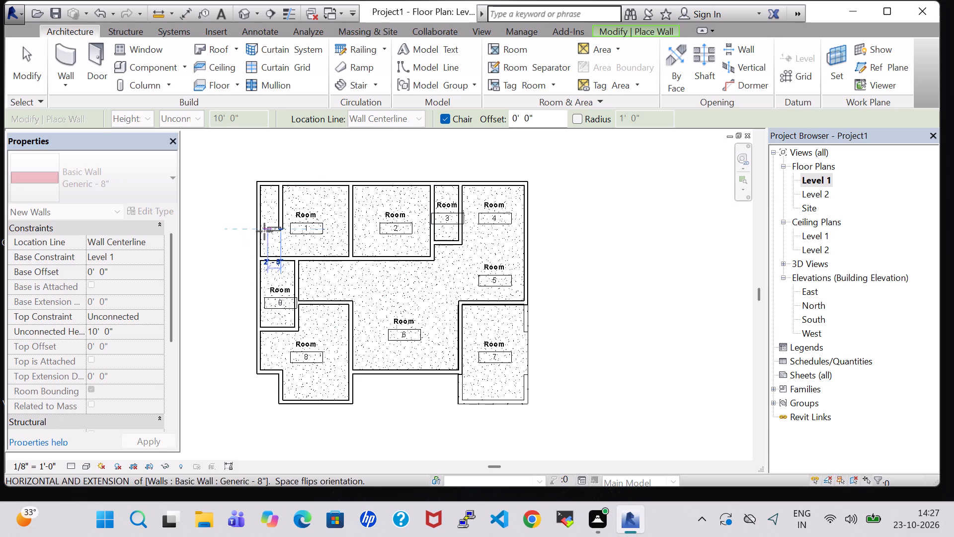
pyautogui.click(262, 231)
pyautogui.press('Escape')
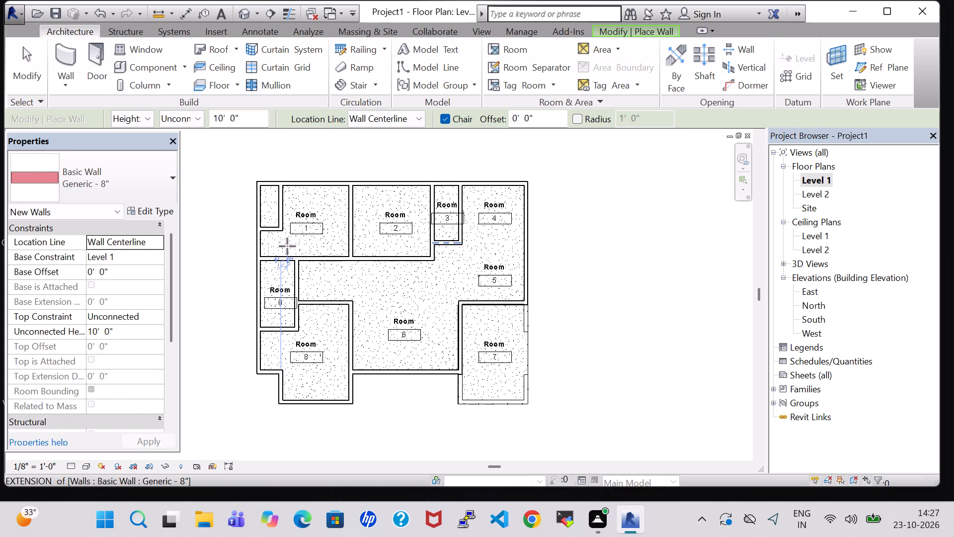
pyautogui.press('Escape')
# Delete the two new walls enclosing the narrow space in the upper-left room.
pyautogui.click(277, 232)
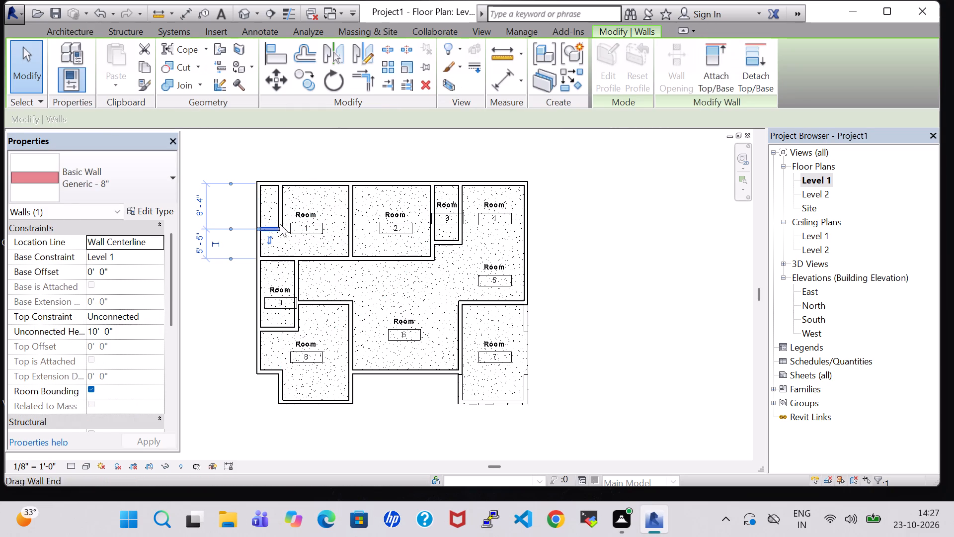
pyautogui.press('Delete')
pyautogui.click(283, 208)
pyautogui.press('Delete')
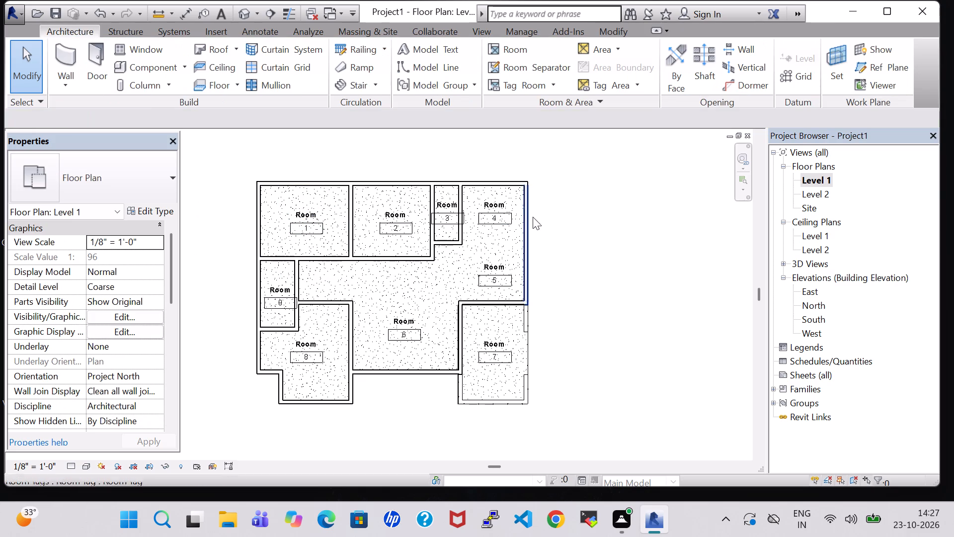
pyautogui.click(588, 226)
# Turn off Show Room Number in the Room Tag type properties.
pyautogui.click(302, 216)
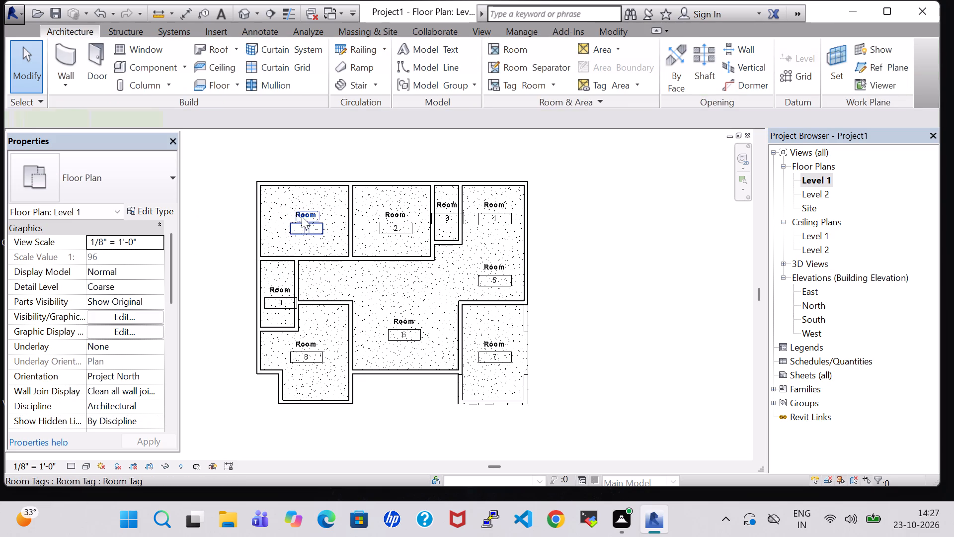
pyautogui.click(159, 210)
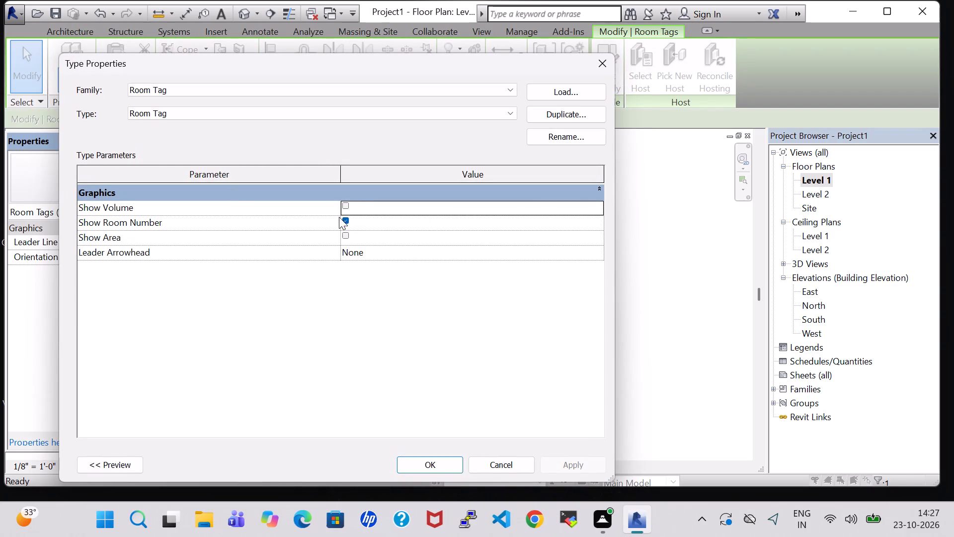
pyautogui.click(344, 220)
pyautogui.click(554, 460)
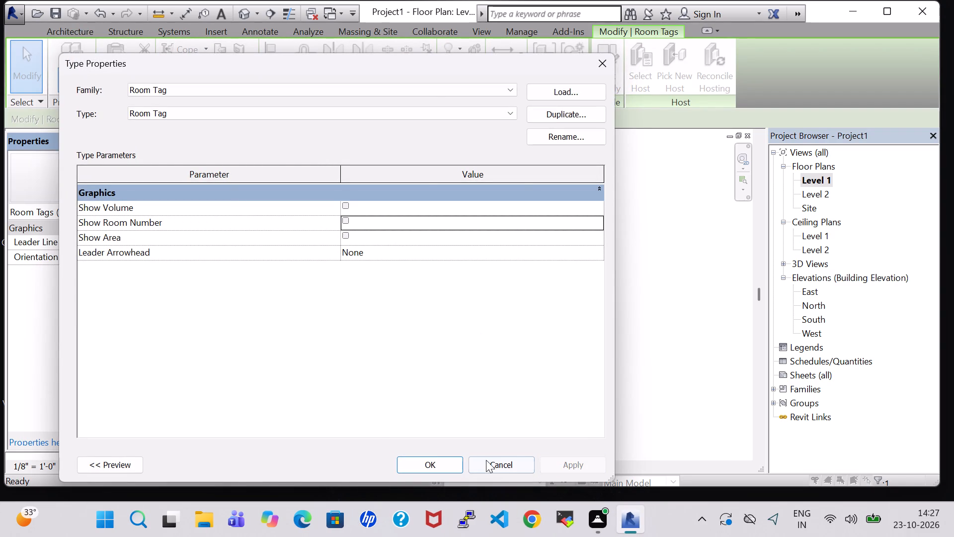
pyautogui.click(435, 457)
pyautogui.click(654, 278)
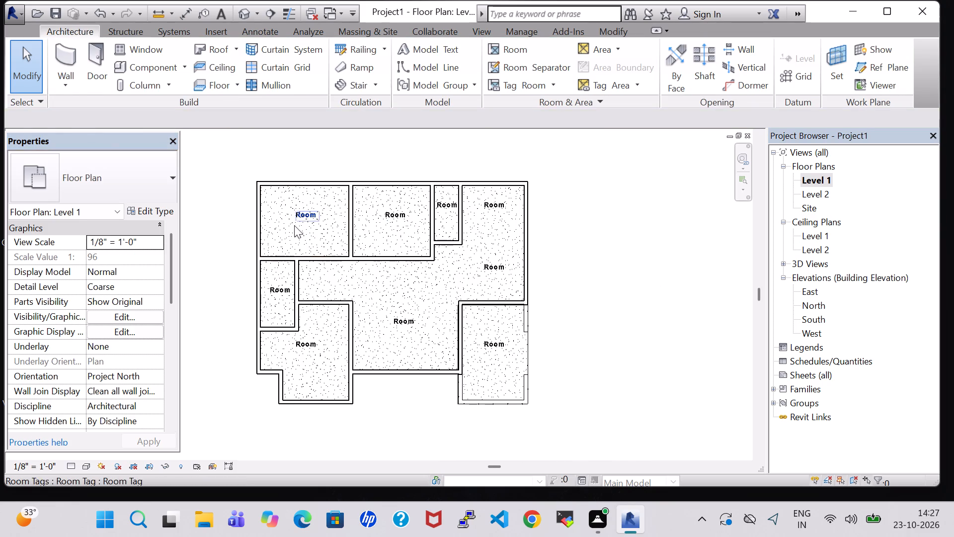
# Rename the upper-left room as BED ROOM 2.
pyautogui.scroll(1, 388, 249)
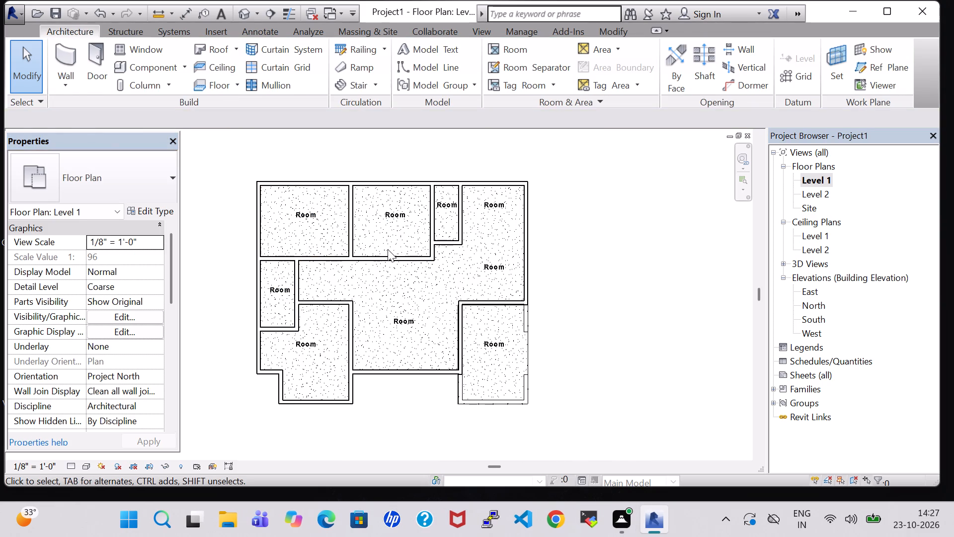
pyautogui.scroll(1, 388, 249)
pyautogui.moveTo(392, 264); pyautogui.dragTo(412, 260, button='middle')
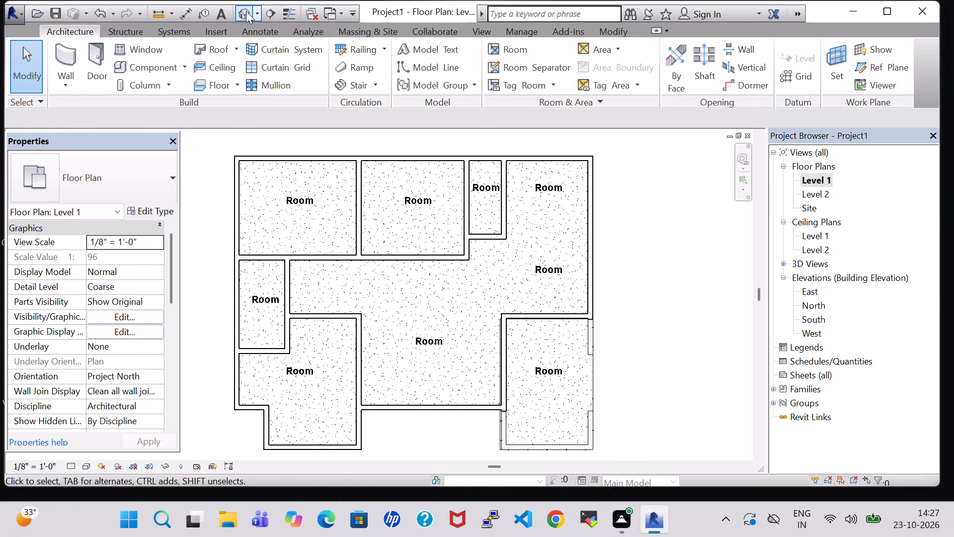
pyautogui.doubleClick(306, 198)
pyautogui.press('BackSpace')
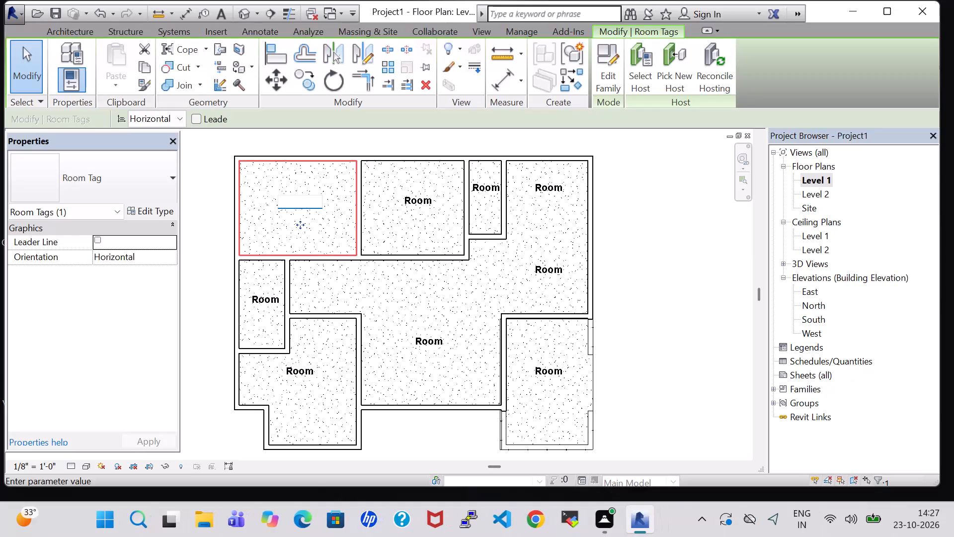
pyautogui.write('BED ROOM 2')
pyautogui.press('Return')
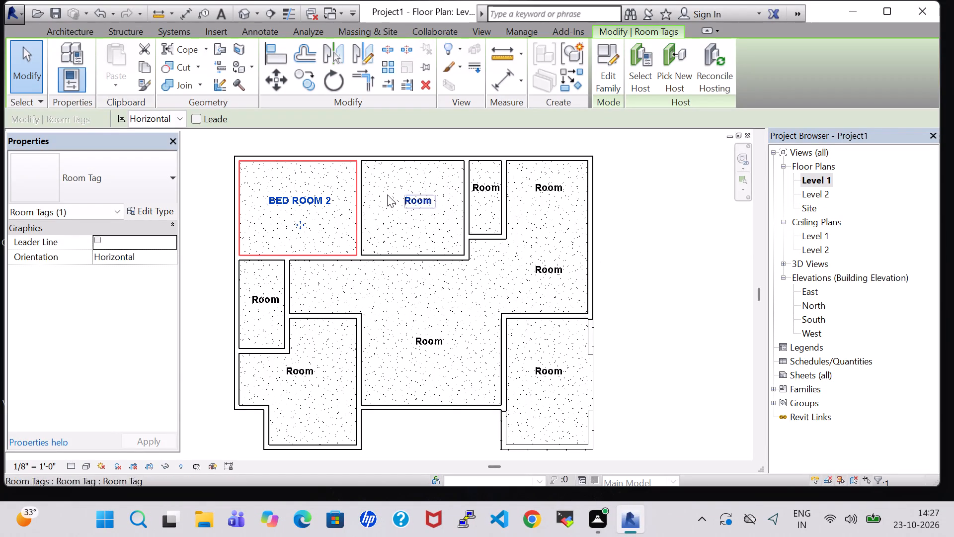
# Rename the upper-middle room as BED ROOM 3.
pyautogui.doubleClick(416, 204)
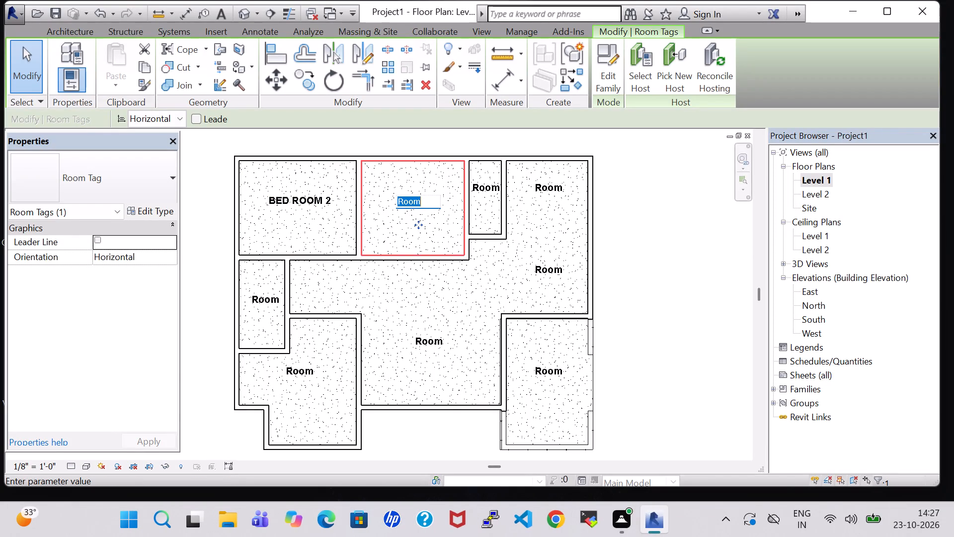
pyautogui.press('BackSpace')
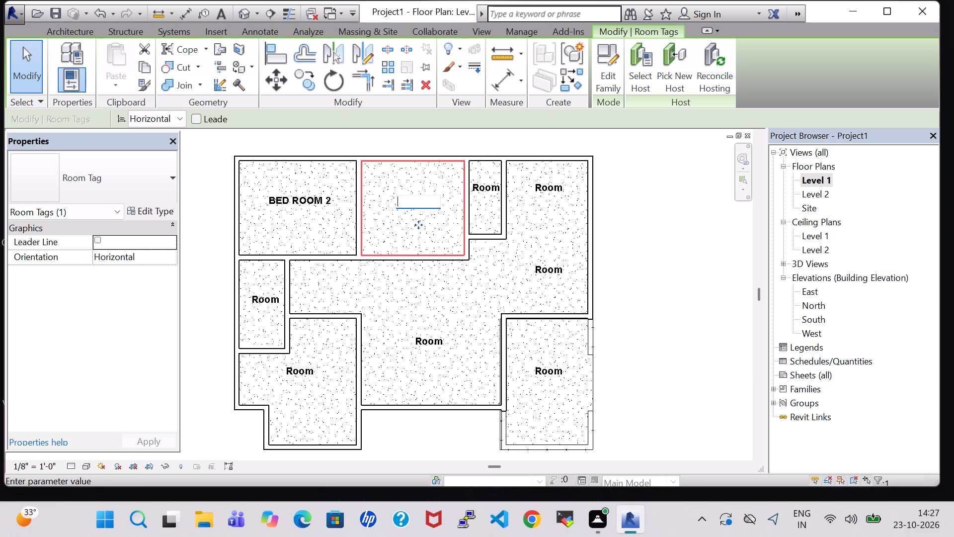
pyautogui.write('BED')
pyautogui.press('space')
pyautogui.write('RP')
pyautogui.press('BackSpace')
pyautogui.write('OOM 3')
pyautogui.press('Return')
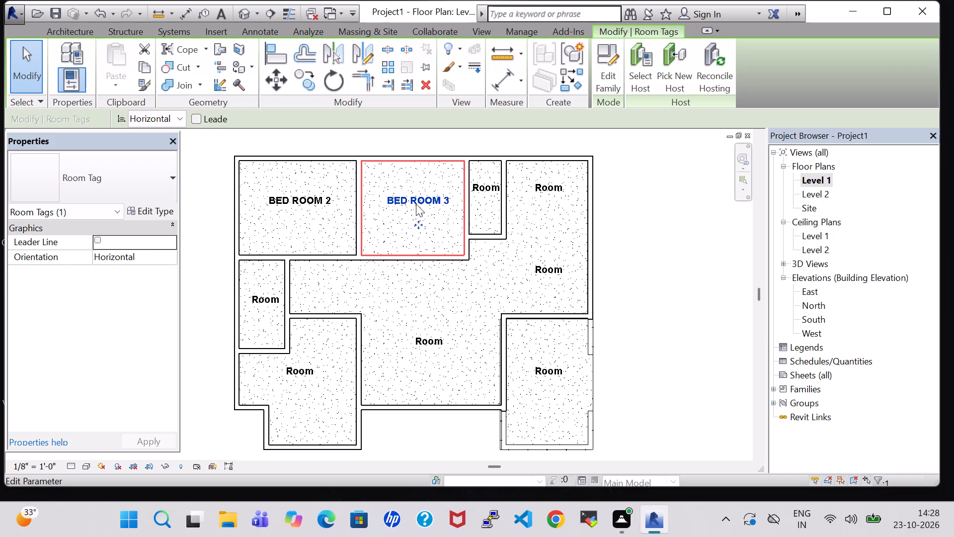
# Rename the small room below BED ROOM 2 as BATH and nudge its tag slightly left.
pyautogui.doubleClick(263, 294)
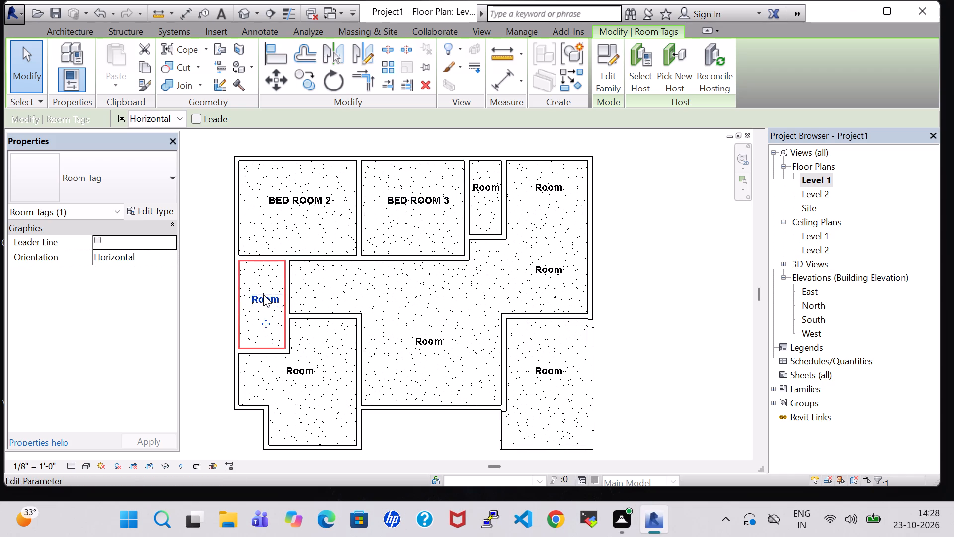
pyautogui.press('BackSpace')
pyautogui.write('BATH')
pyautogui.press('Return')
pyautogui.press('Left')
pyautogui.press('Left')
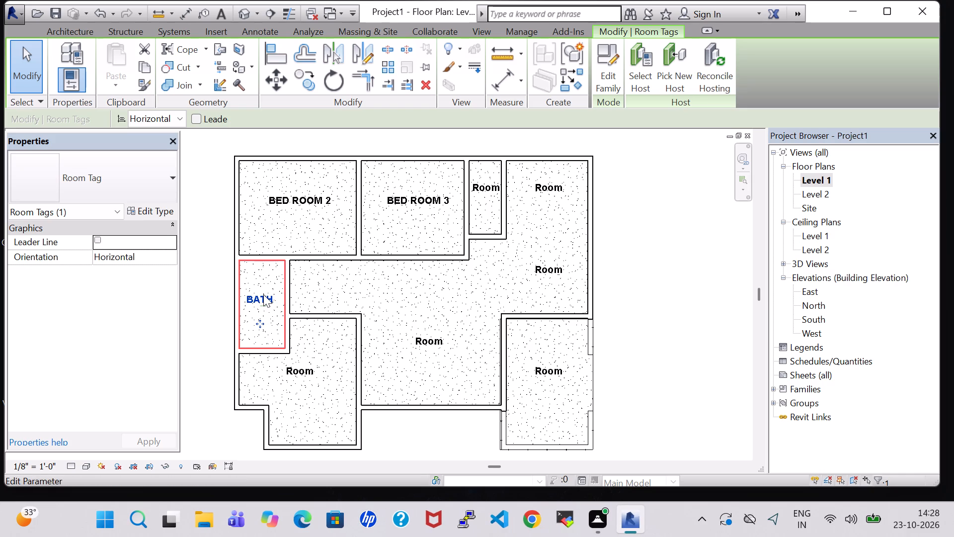
pyautogui.click(696, 331)
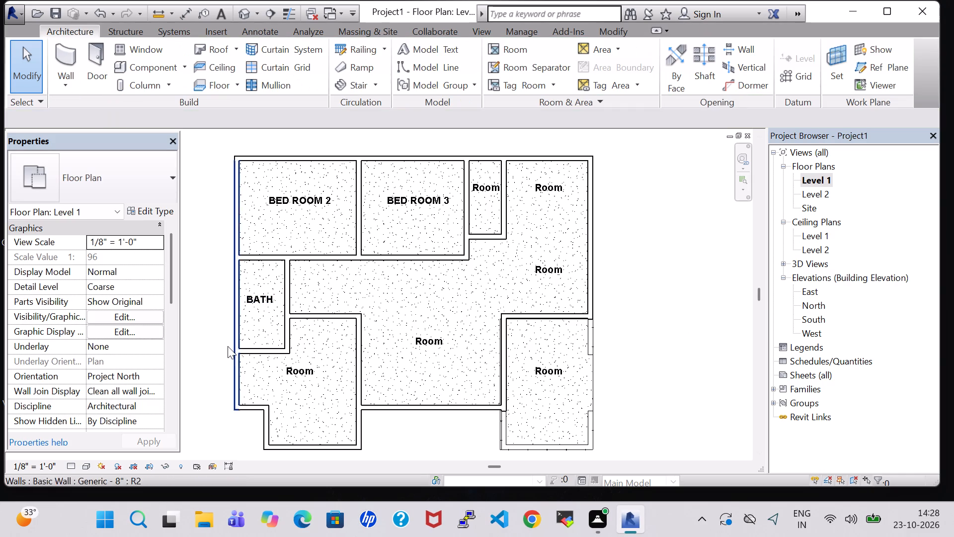
# Rename the lower-left room as BED ROOM 1.
pyautogui.doubleClick(294, 373)
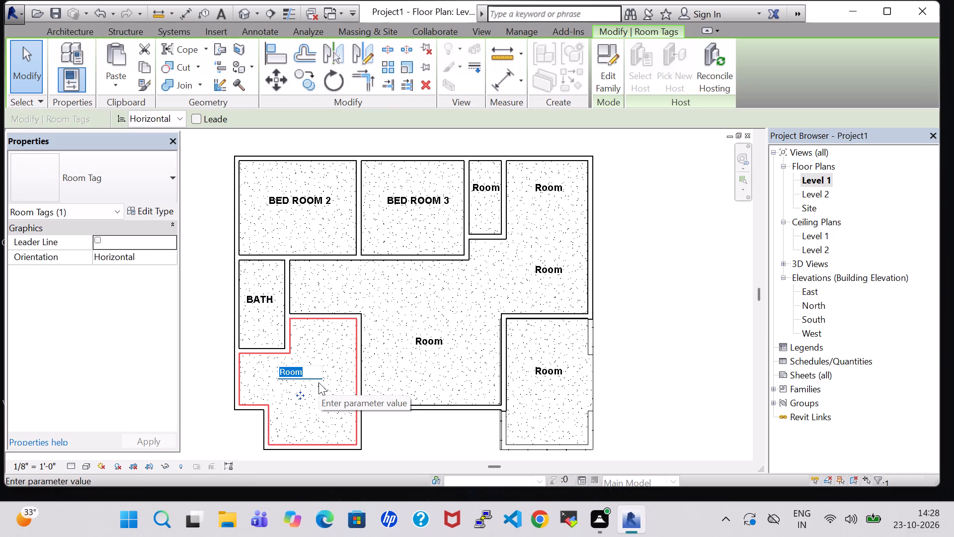
pyautogui.press('BackSpace')
pyautogui.write('BED ROOM1')
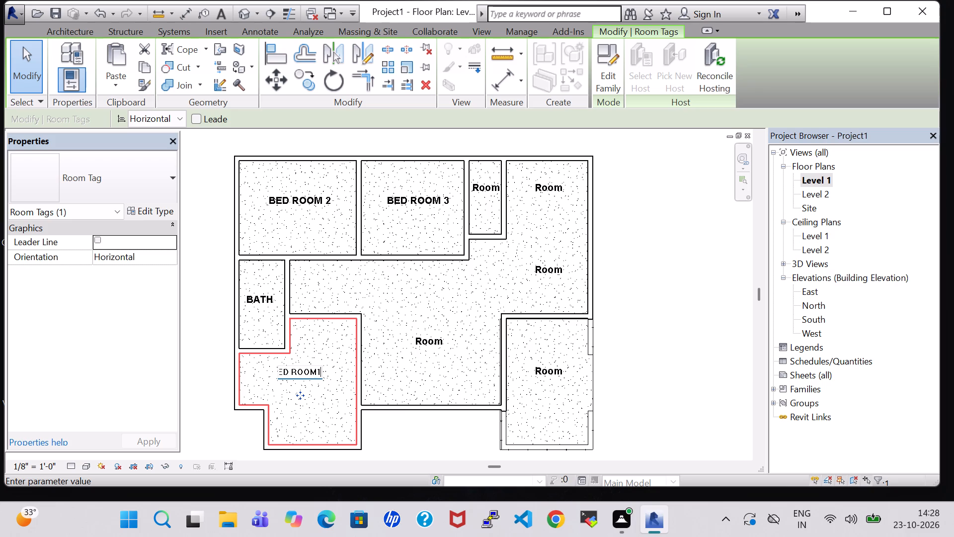
pyautogui.press('BackSpace')
pyautogui.press('space')
pyautogui.press('1')
pyautogui.press('Return')
pyautogui.click(616, 284)
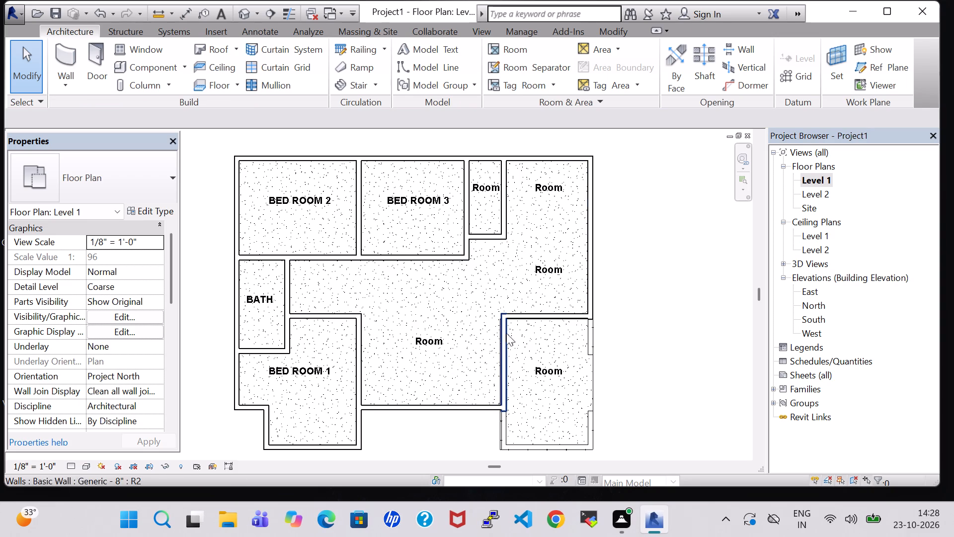
# Rename the central room tag as LIVING ROOM and nudge it slightly down.
pyautogui.doubleClick(438, 340)
pyautogui.press('BackSpace')
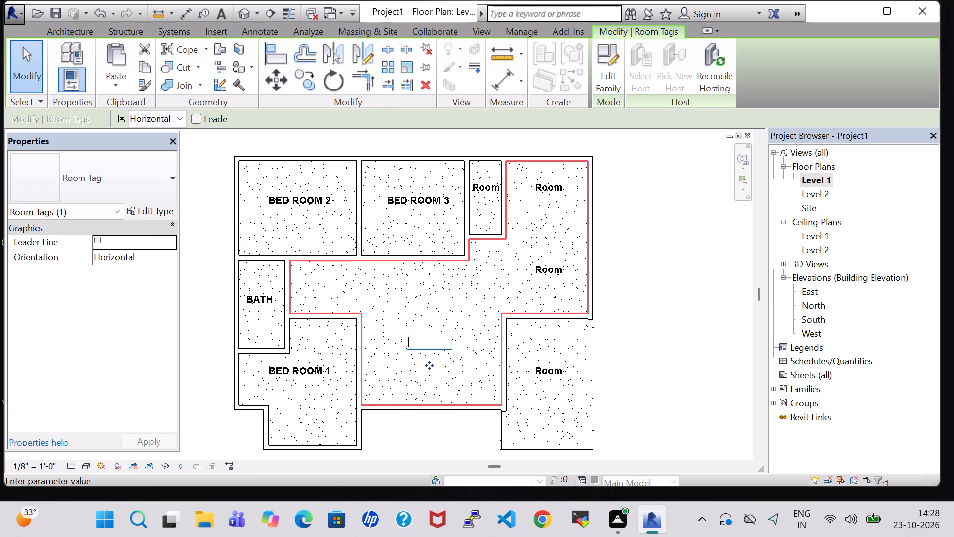
pyautogui.write('LIVING ROOM')
pyautogui.press('Return')
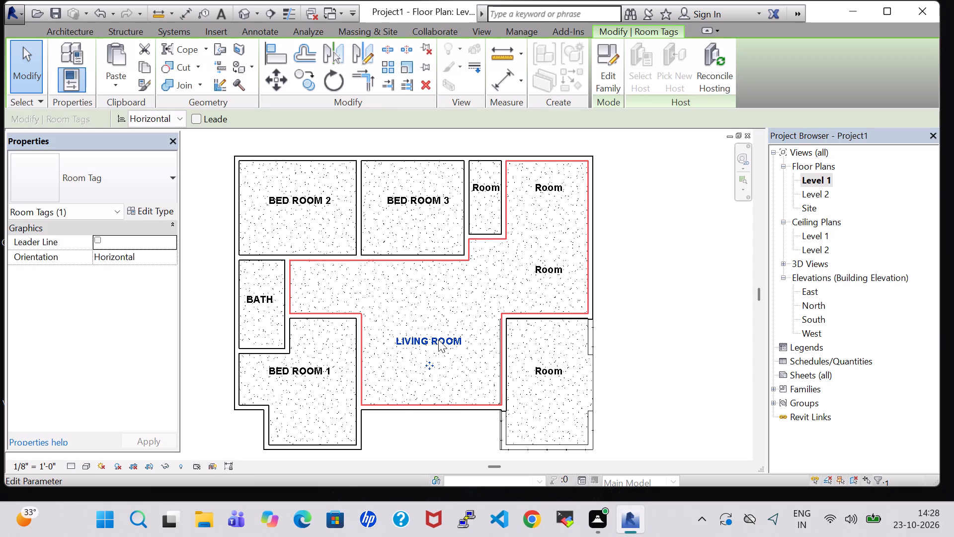
pyautogui.press('Down')
pyautogui.press('Down')
pyautogui.press('Down')
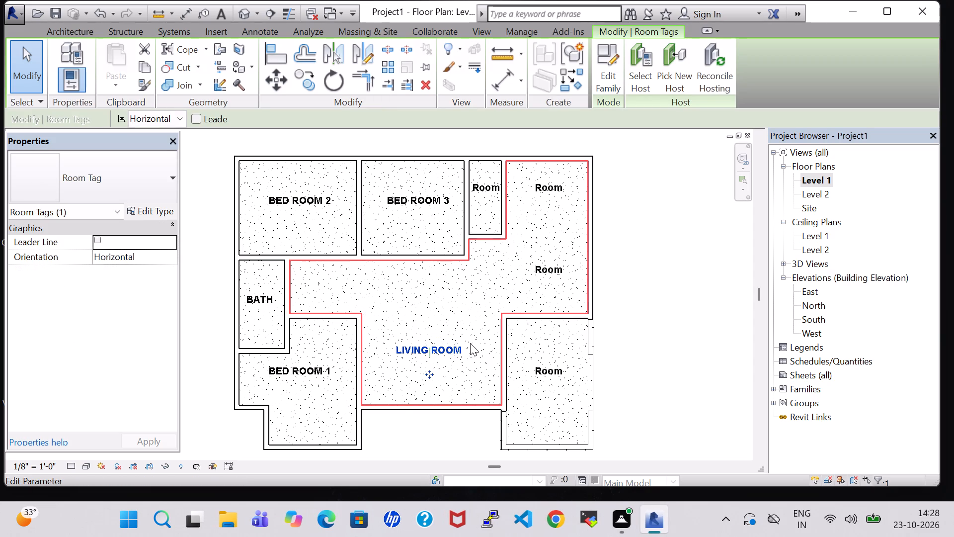
pyautogui.click(623, 346)
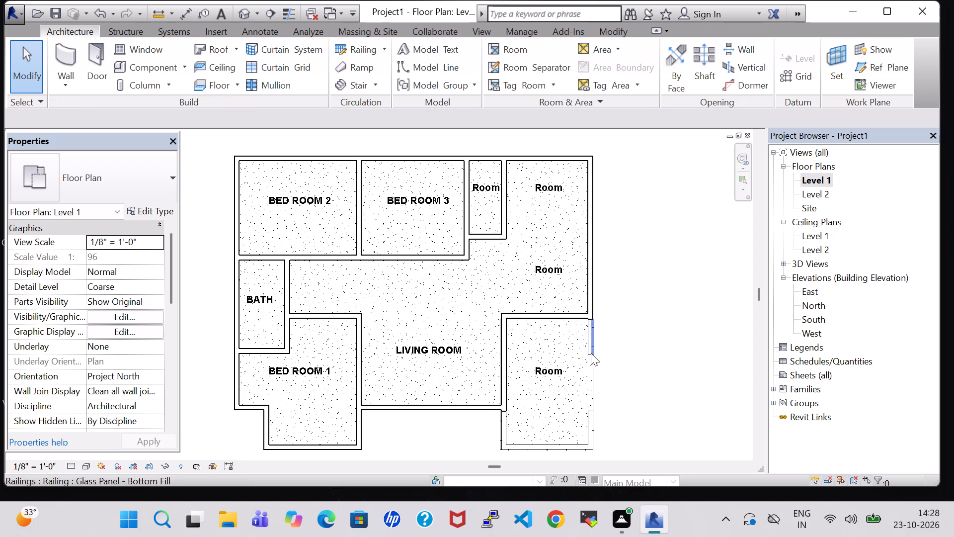
# Rename the tag in the open area above the balcony as DINNING.
pyautogui.doubleClick(547, 263)
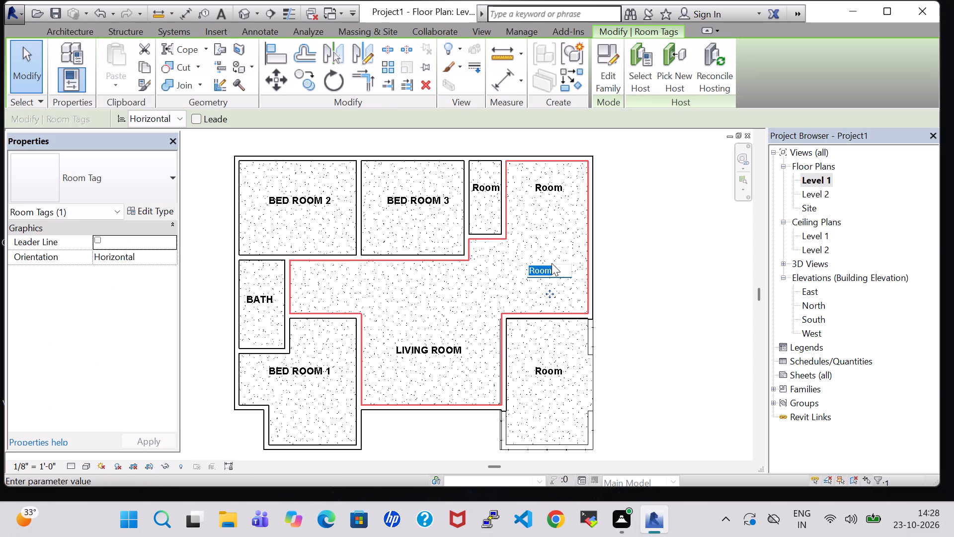
pyautogui.press('BackSpace')
pyautogui.write('DINNING')
pyautogui.press('Return')
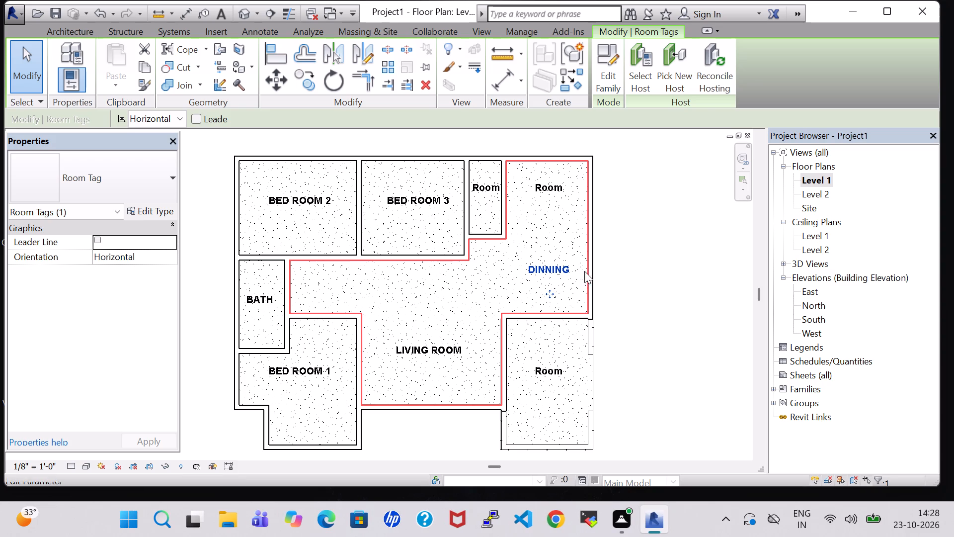
pyautogui.click(664, 300)
# Rename the room tag in the upper-right corner of the plan as KITCHEN.
pyautogui.doubleClick(552, 185)
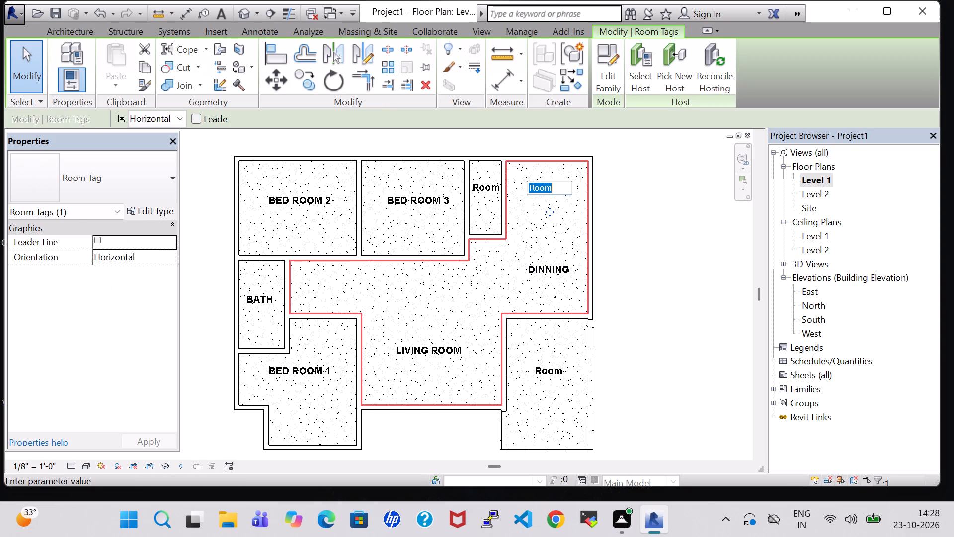
pyautogui.press('BackSpace')
pyautogui.write('KIT')
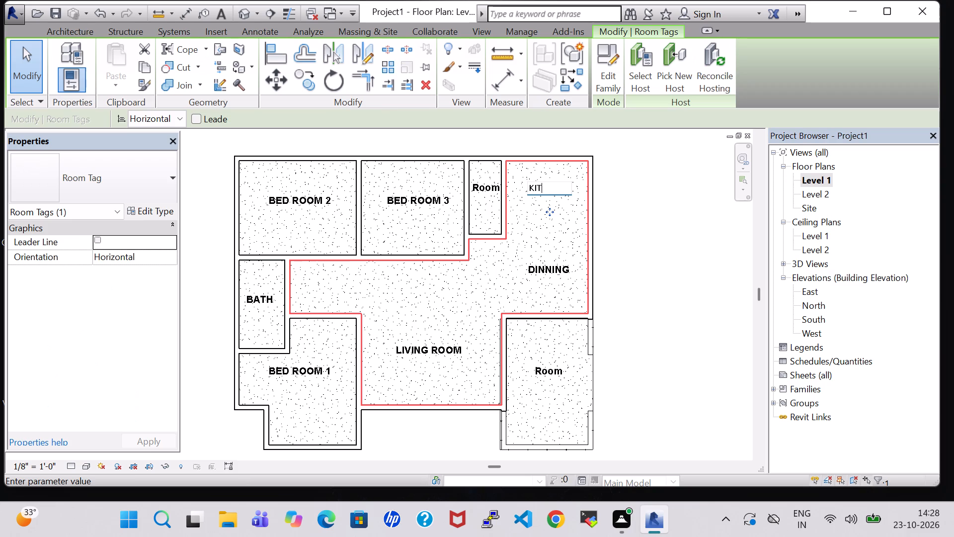
pyautogui.write('CHEN')
pyautogui.press('Return')
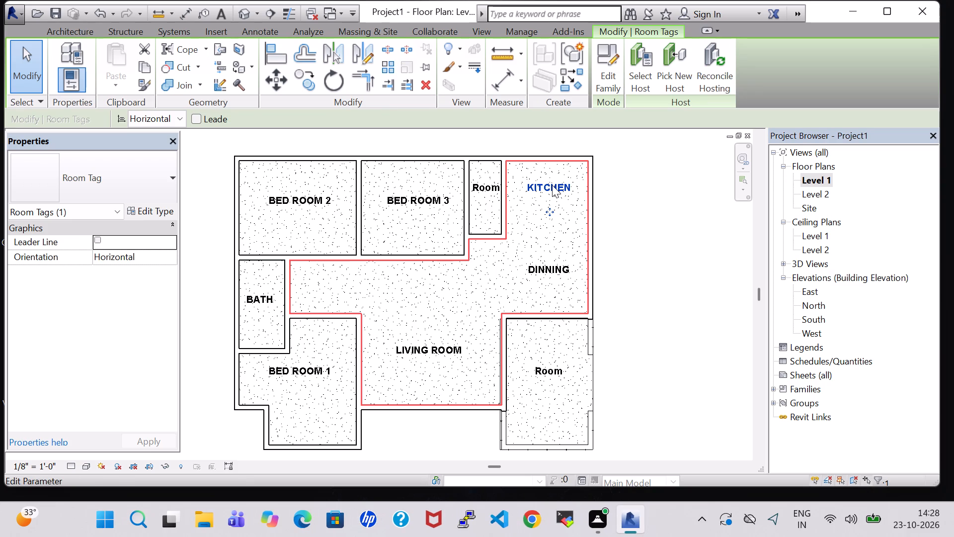
pyautogui.click(672, 236)
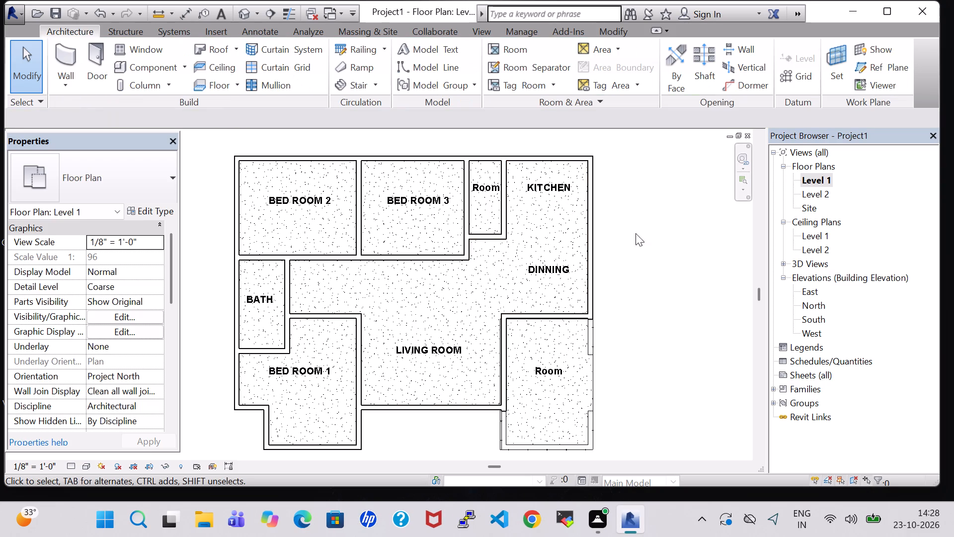
# Rename the narrow room between BED ROOM 3 and KITCHEN as BATH.
pyautogui.doubleClick(487, 189)
pyautogui.press('BackSpace')
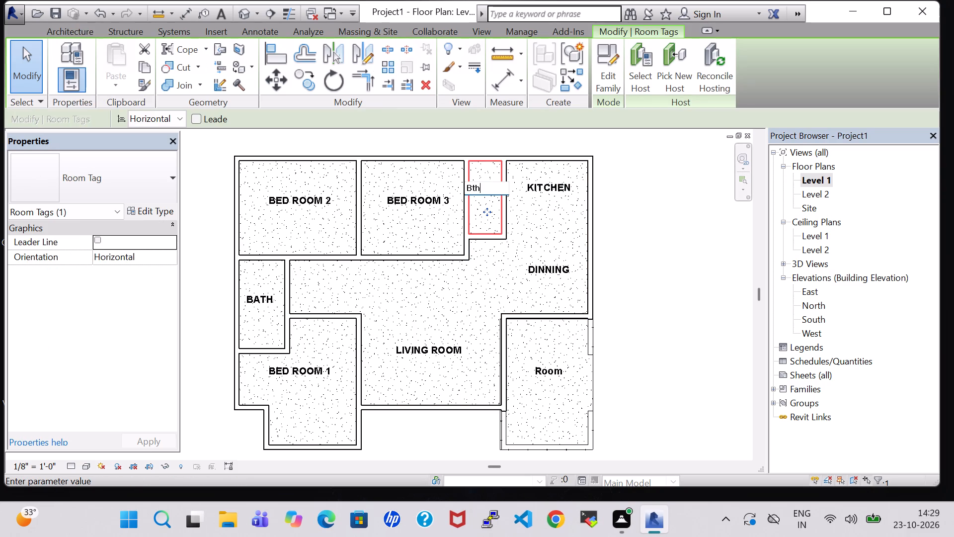
pyautogui.press('Return')
pyautogui.doubleClick(487, 189)
pyautogui.press('BackSpace')
pyautogui.press('BackSpace')
pyautogui.write('ATH')
pyautogui.press('Return')
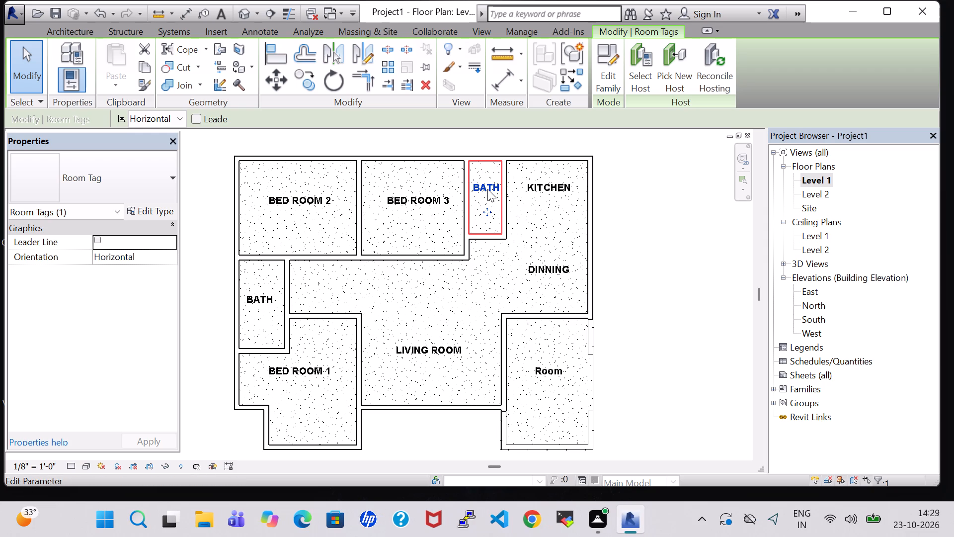
pyautogui.press('Left')
pyautogui.press('Right')
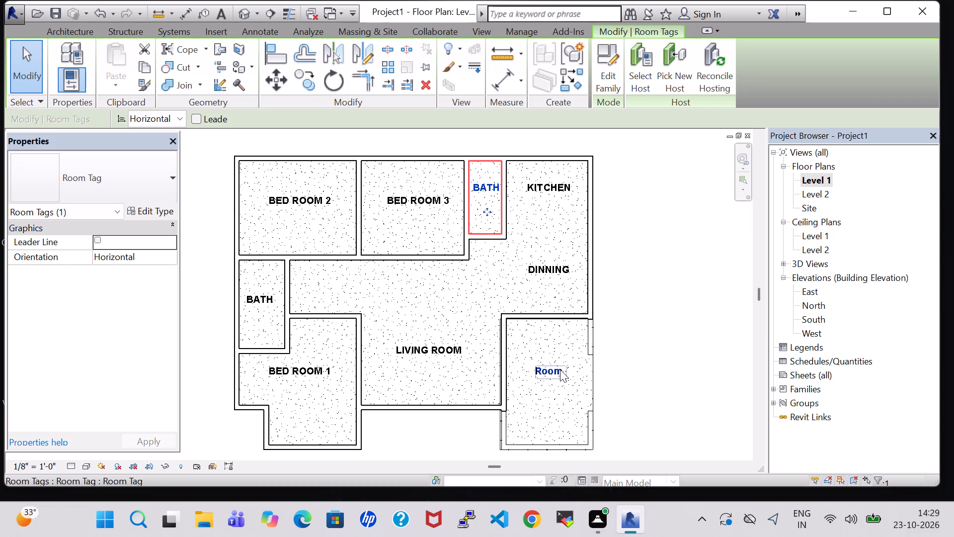
# Rename the lower-right railed room as PORCH.
pyautogui.doubleClick(558, 369)
pyautogui.press('BackSpace')
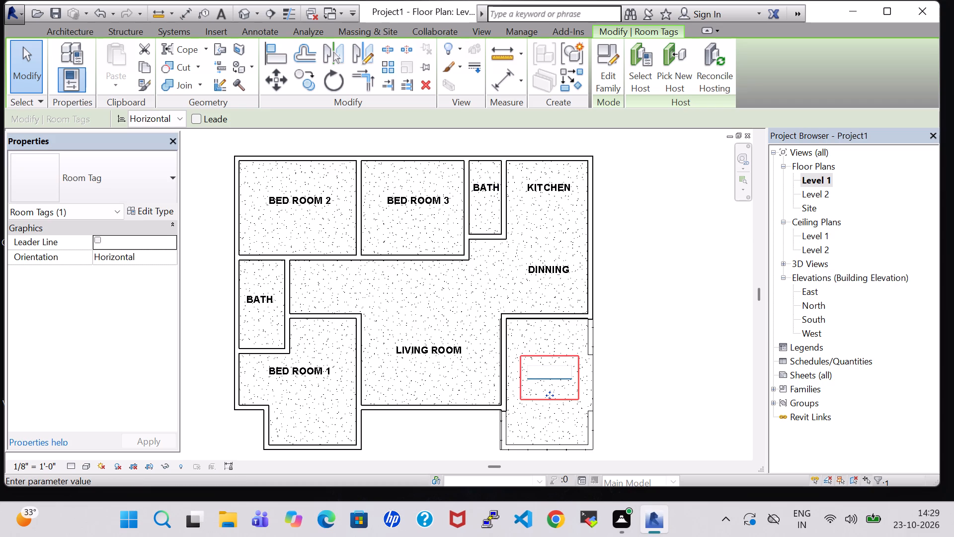
pyautogui.write('PORCH')
pyautogui.press('Return')
pyautogui.click(674, 377)
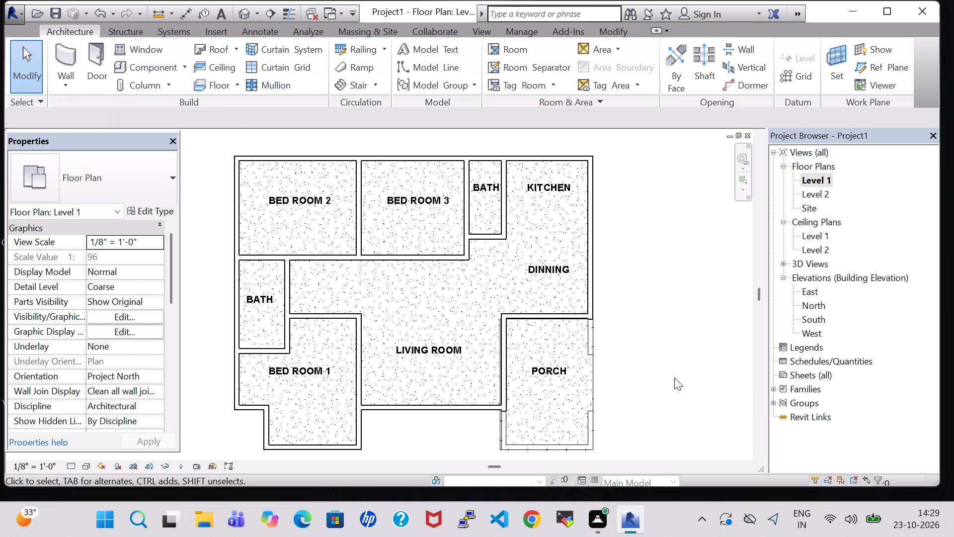
# Examine the house in the 3D view from the front and right sides, then return to the Level 1 plan.
pyautogui.scroll(-1, 393, 285)
pyautogui.moveTo(393, 287); pyautogui.dragTo(407, 266, button='middle')
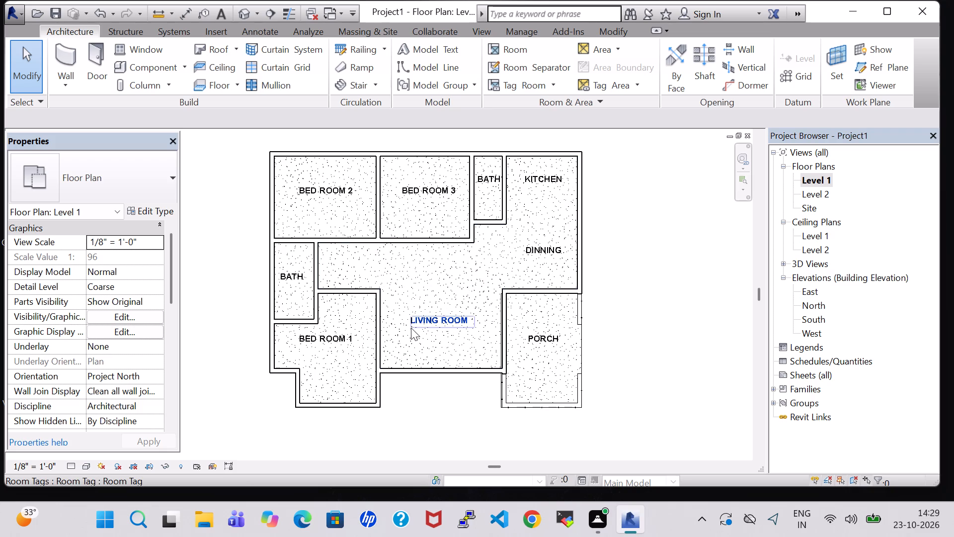
pyautogui.click(246, 10)
pyautogui.scroll(-1, 500, 348)
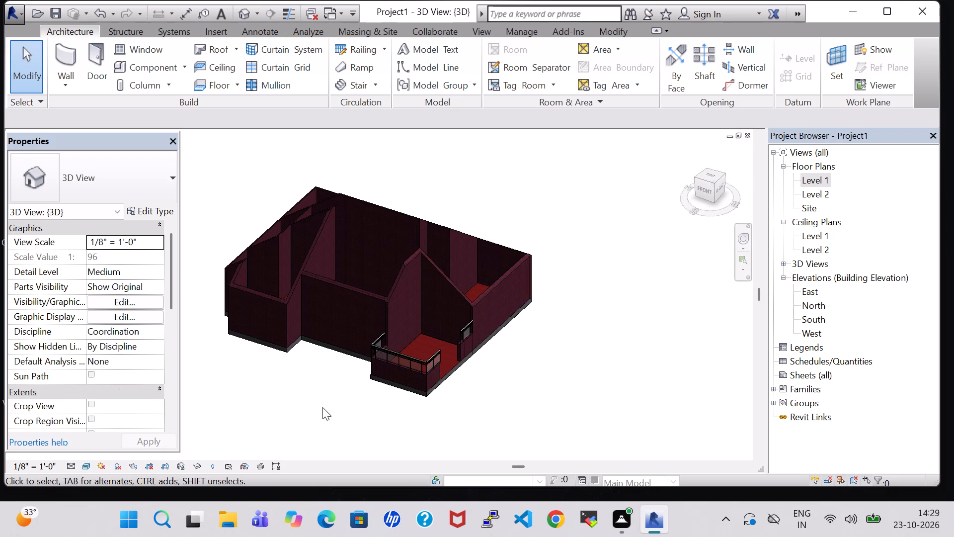
pyautogui.keyDown('shift'); pyautogui.moveTo(298, 410); pyautogui.dragTo(306, 459, button='middle'); pyautogui.keyUp('shift')
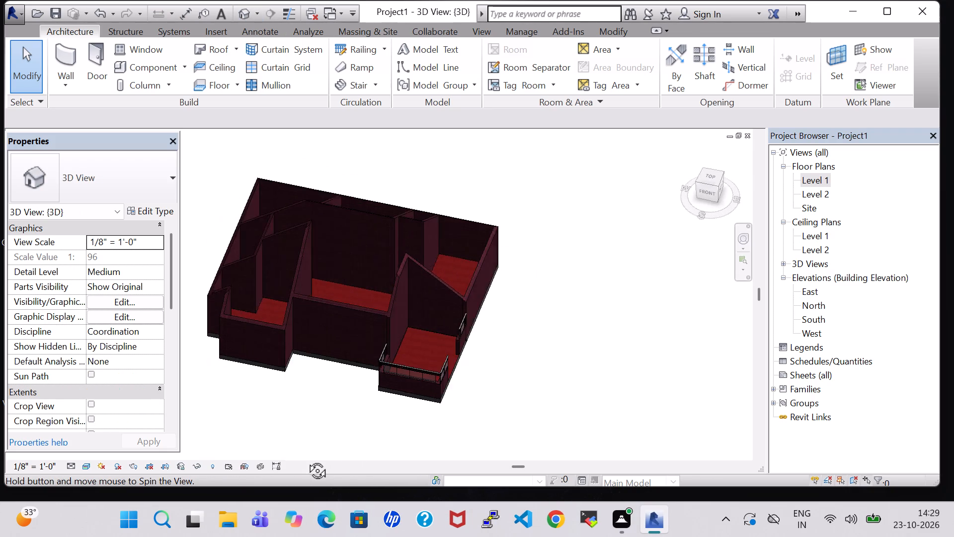
pyautogui.keyDown('shift'); pyautogui.moveTo(306, 459); pyautogui.dragTo(306, 460, button='middle'); pyautogui.keyUp('shift')
pyautogui.keyDown('shift'); pyautogui.moveTo(549, 363); pyautogui.dragTo(466, 350, button='middle'); pyautogui.keyUp('shift')
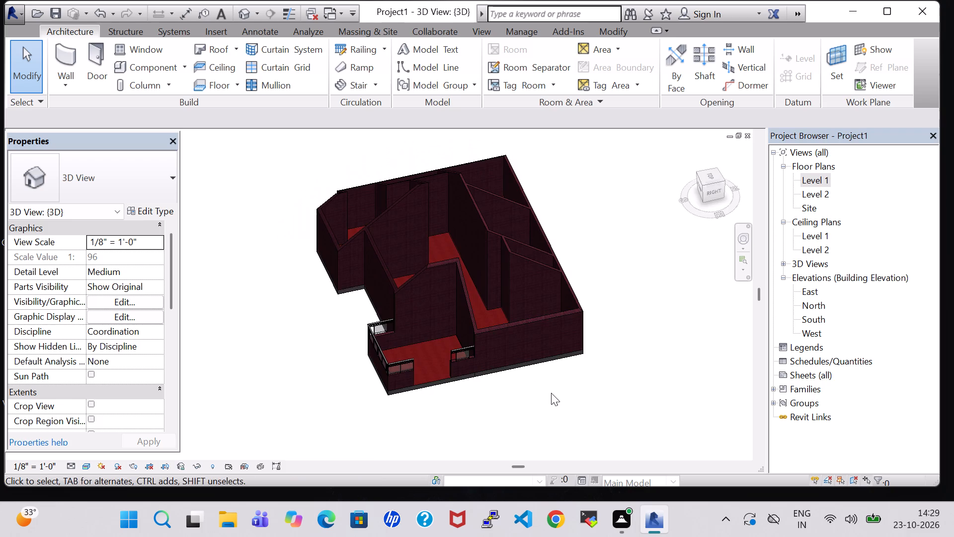
pyautogui.keyDown('shift'); pyautogui.moveTo(551, 393); pyautogui.dragTo(522, 340, button='middle'); pyautogui.keyUp('shift')
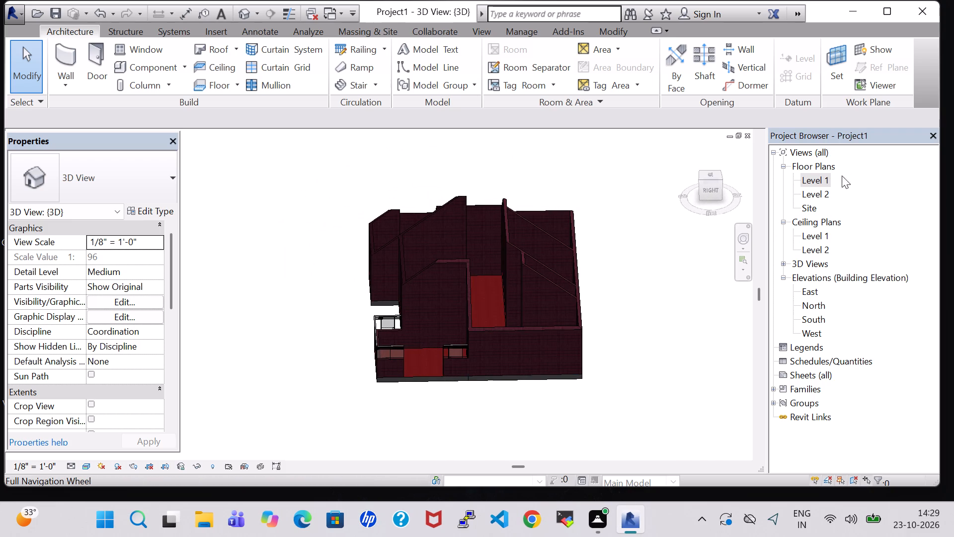
pyautogui.doubleClick(824, 179)
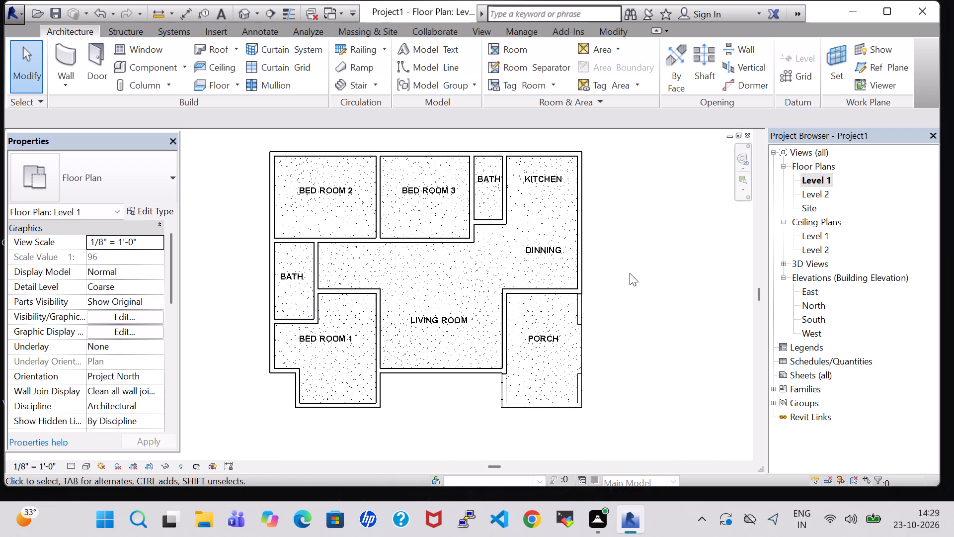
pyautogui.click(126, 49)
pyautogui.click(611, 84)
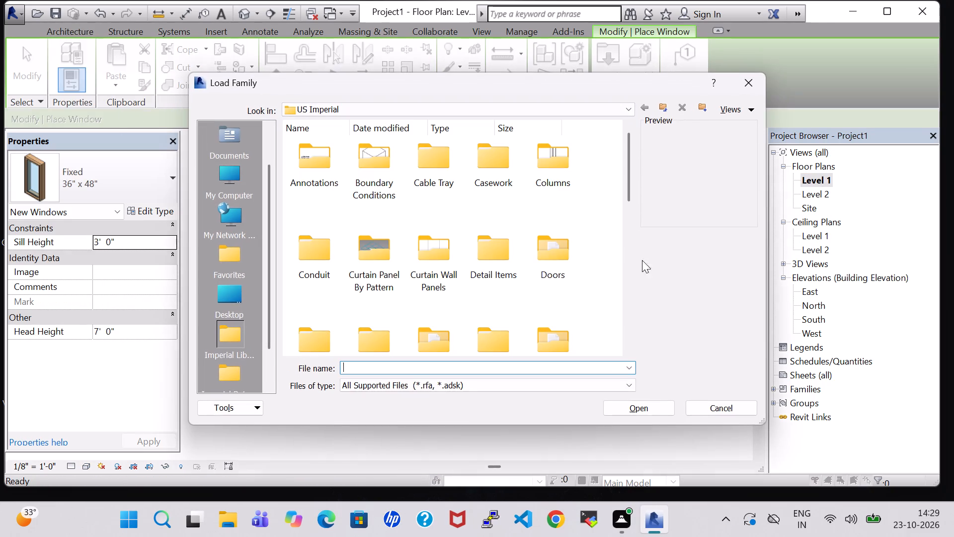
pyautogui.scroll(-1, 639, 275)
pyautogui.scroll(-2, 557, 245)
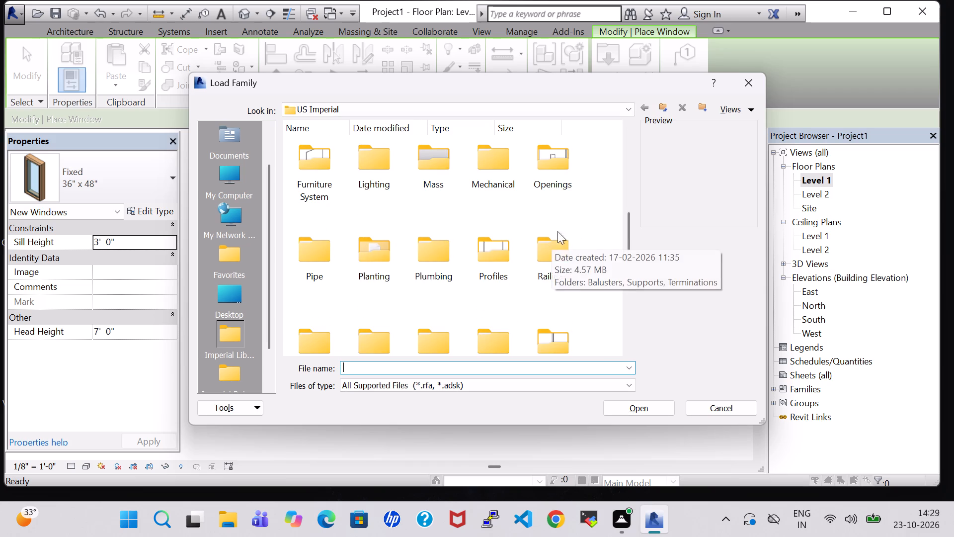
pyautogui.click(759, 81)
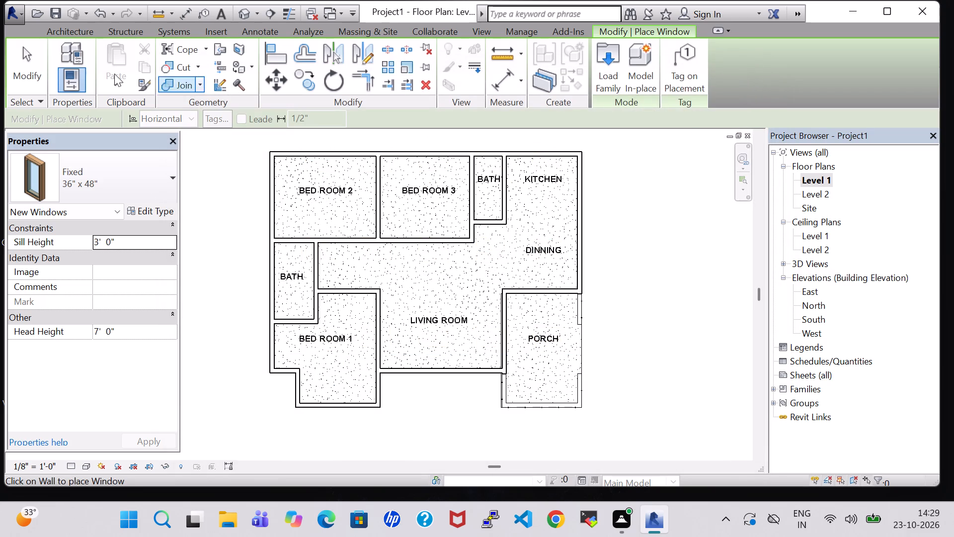
# Place a Single-Flush 32" x 84" door between the left BATH and BED ROOM 1, swinging into the bath, about 2'-5" from the bath's lower wall.
pyautogui.click(59, 31)
pyautogui.click(94, 58)
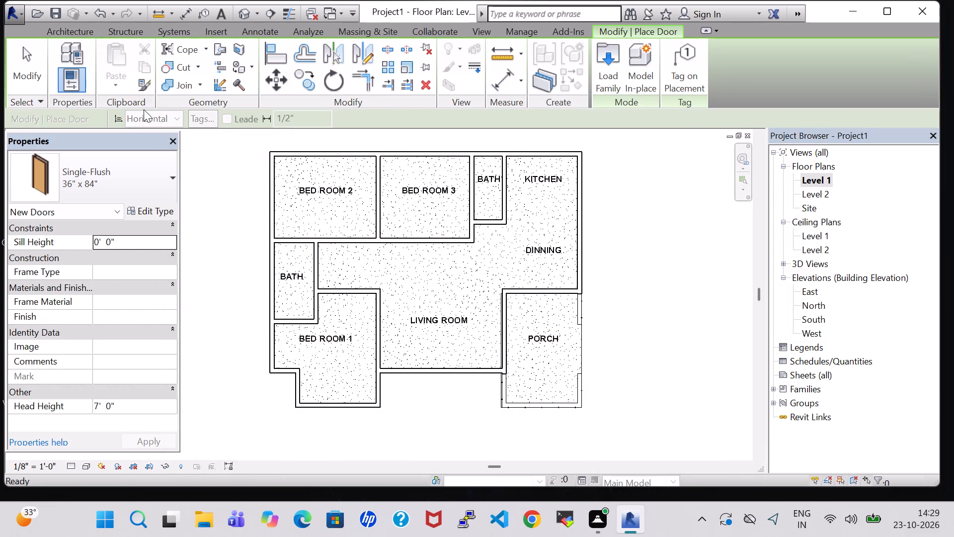
pyautogui.click(124, 188)
pyautogui.click(49, 298)
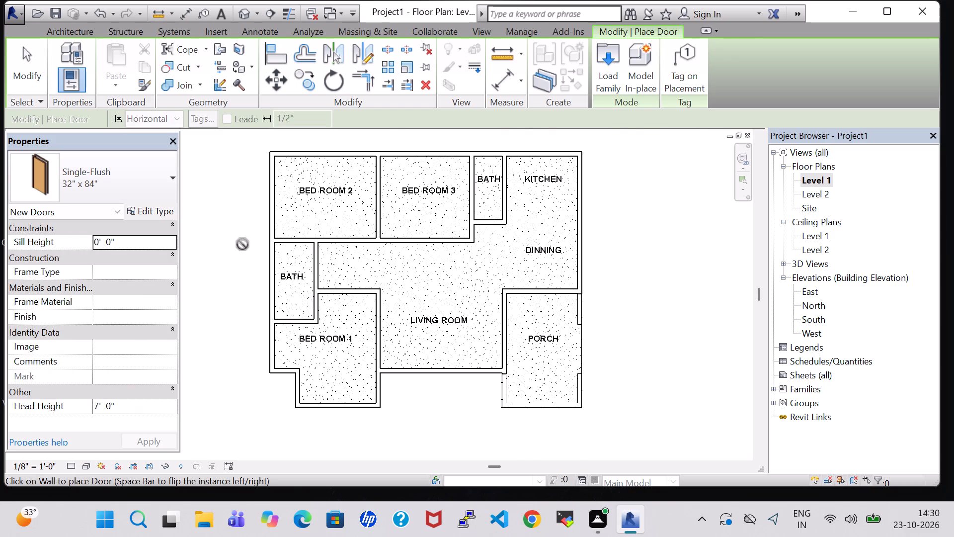
pyautogui.scroll(4, 247, 243)
pyautogui.scroll(-1, 240, 245)
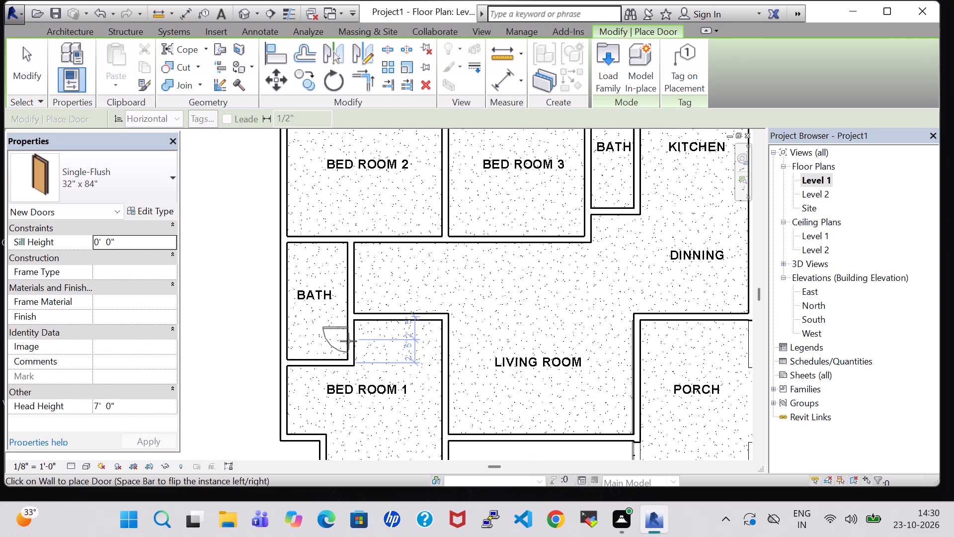
pyautogui.press('space')
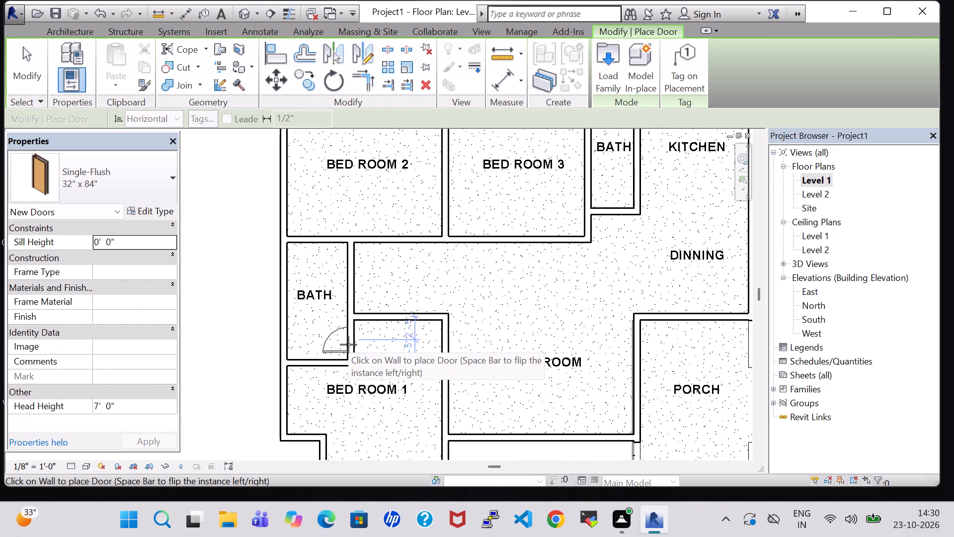
pyautogui.click(348, 345)
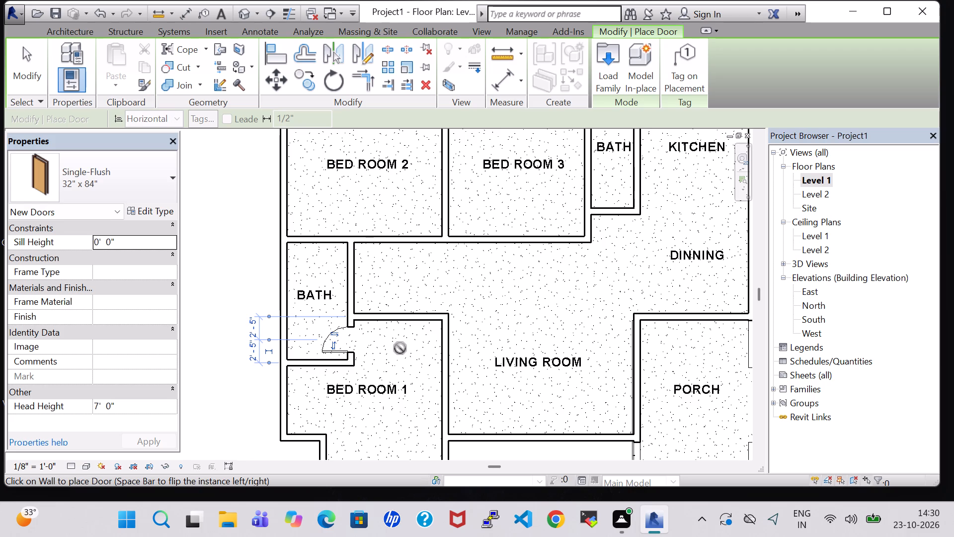
# Place another Single-Flush 32" x 84" door in the wall between BED ROOM 3 and the upper BATH, swinging into the bath.
pyautogui.scroll(-2, 396, 283)
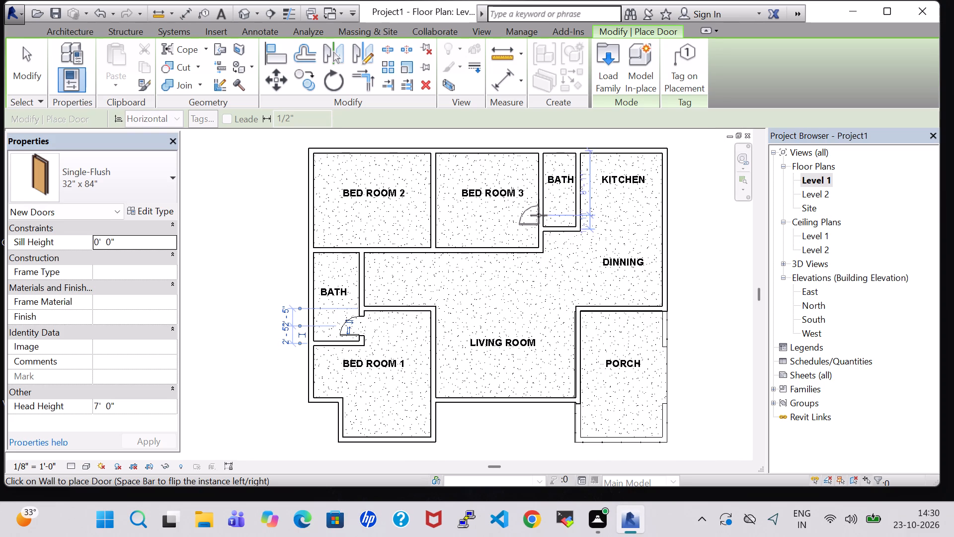
pyautogui.press('space')
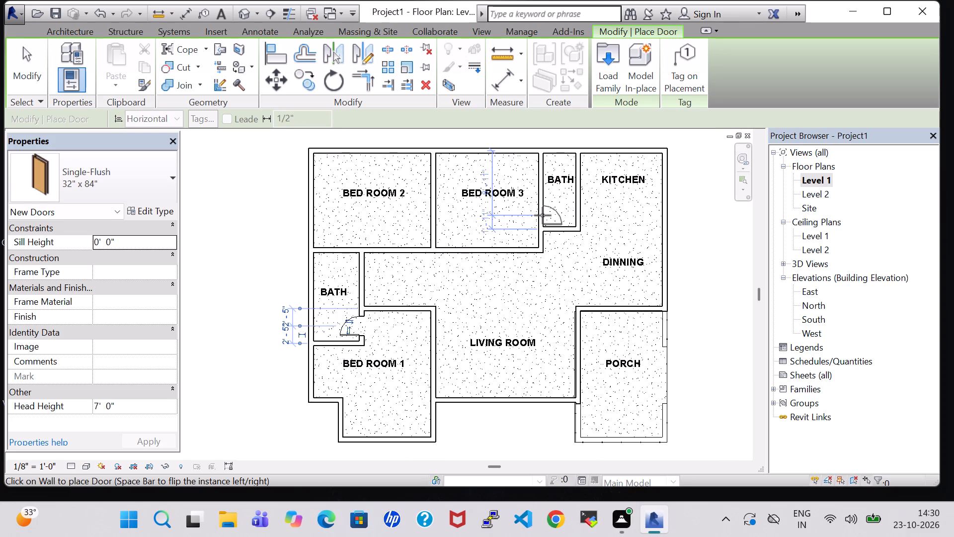
pyautogui.click(543, 215)
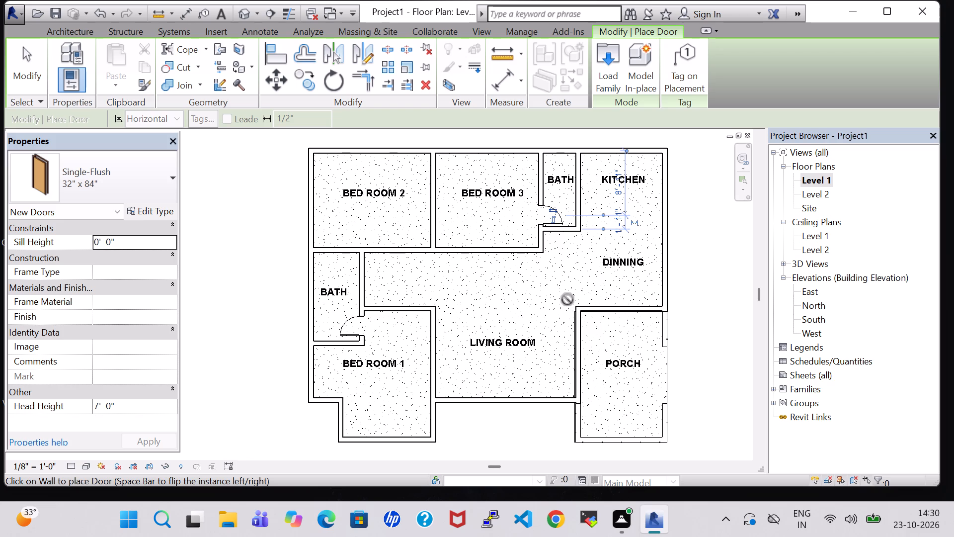
pyautogui.press('Escape')
pyautogui.press('Escape')
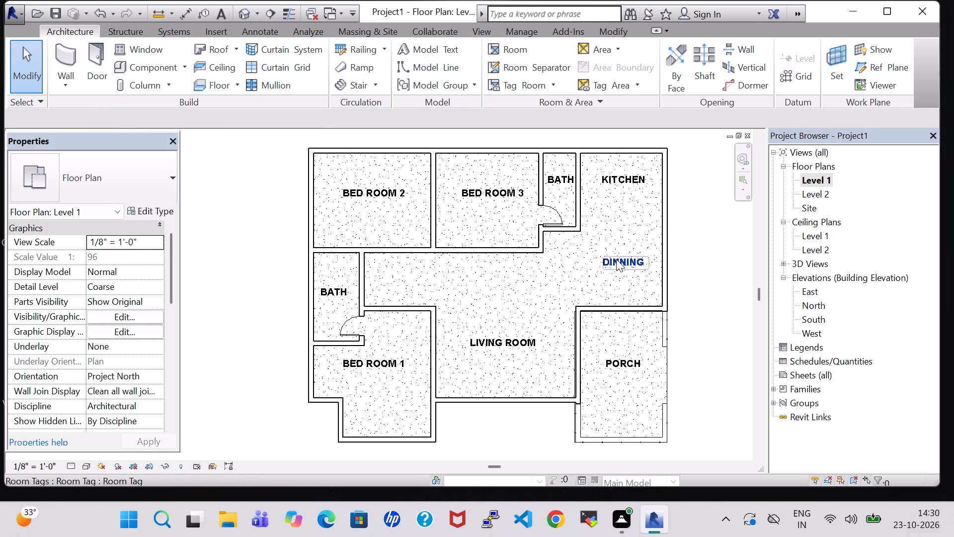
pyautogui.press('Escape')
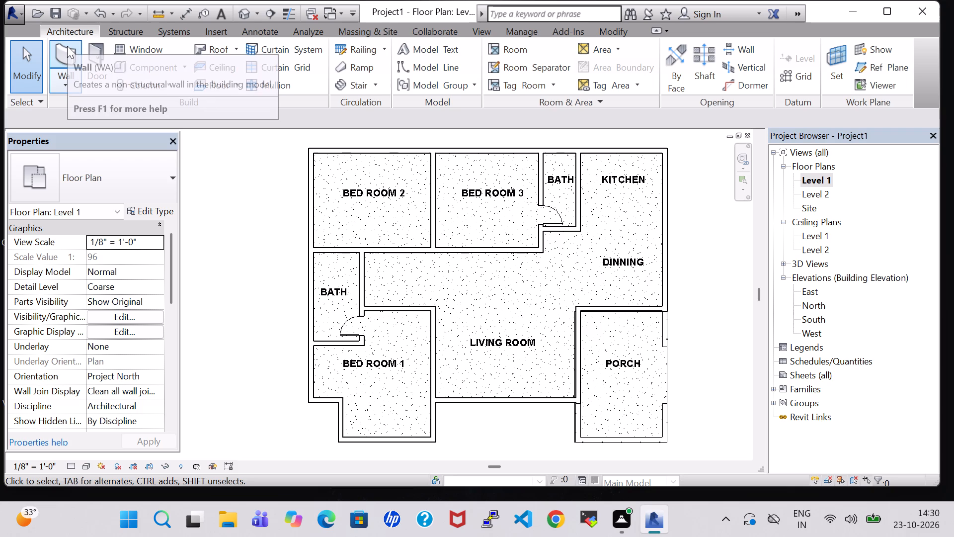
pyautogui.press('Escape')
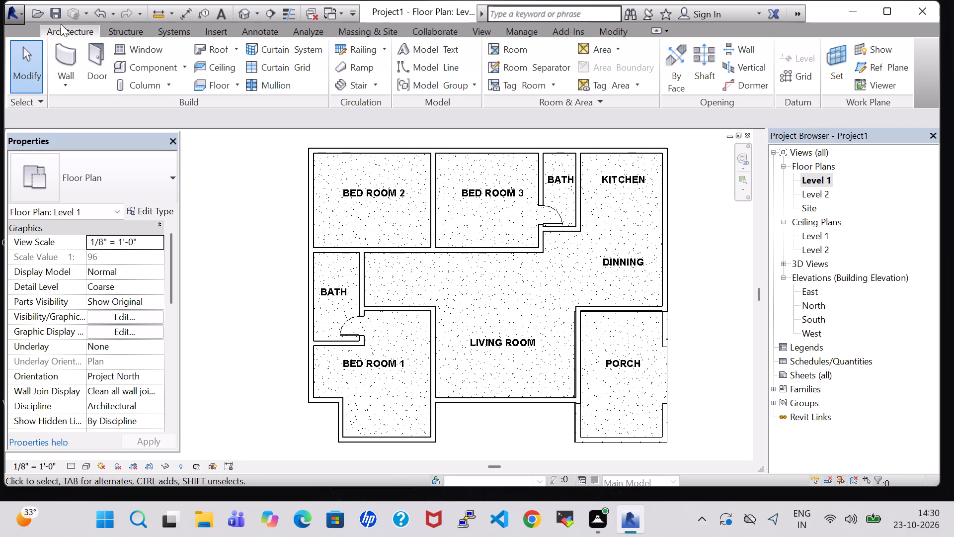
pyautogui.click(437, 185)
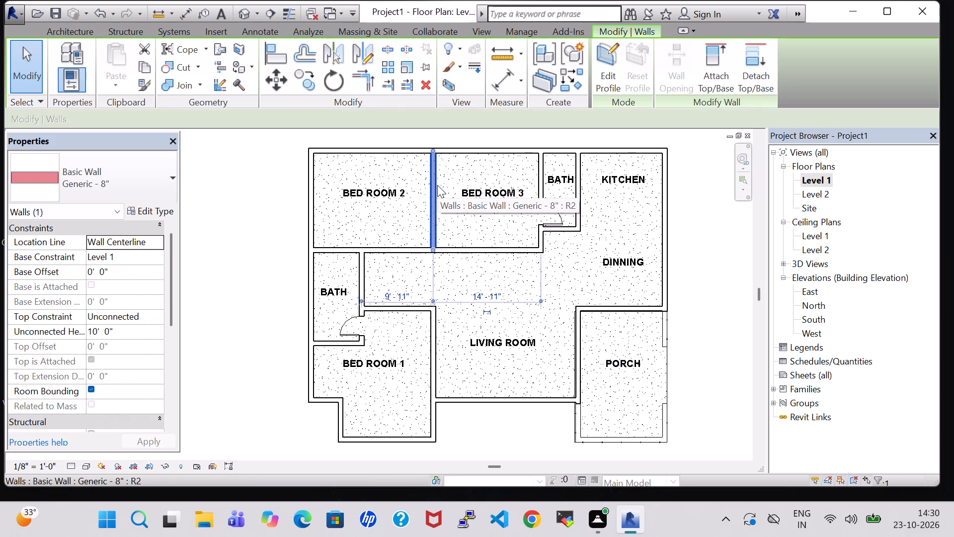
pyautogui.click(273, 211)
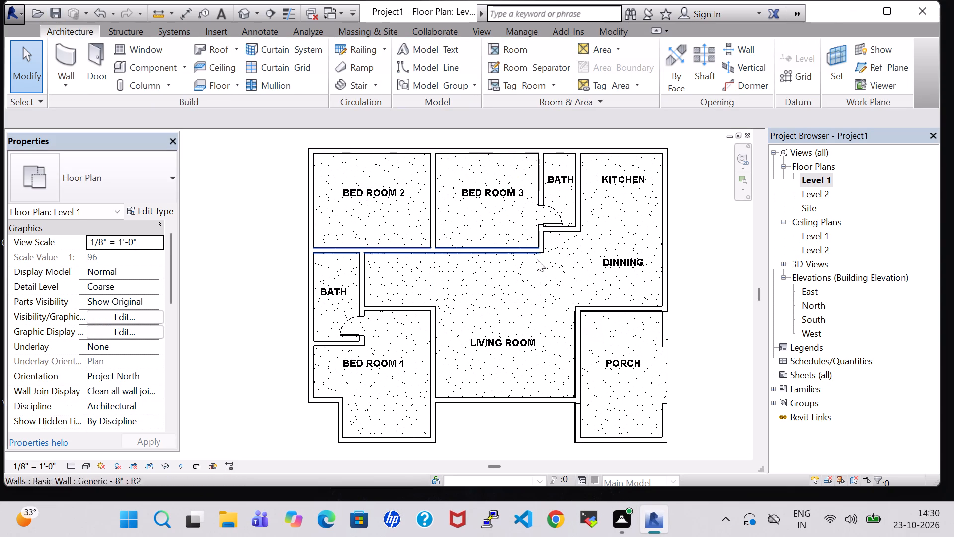
# Load the residential Door-Exterior-Double-Full Glass-Wood_Clad family in the 60" x 80" type.
pyautogui.click(97, 72)
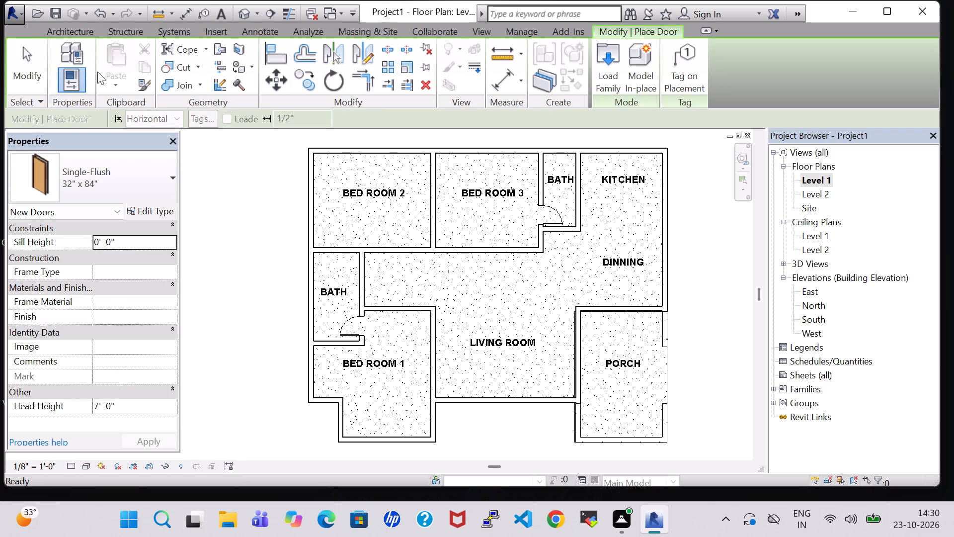
pyautogui.doubleClick(614, 66)
pyautogui.scroll(-1, 548, 272)
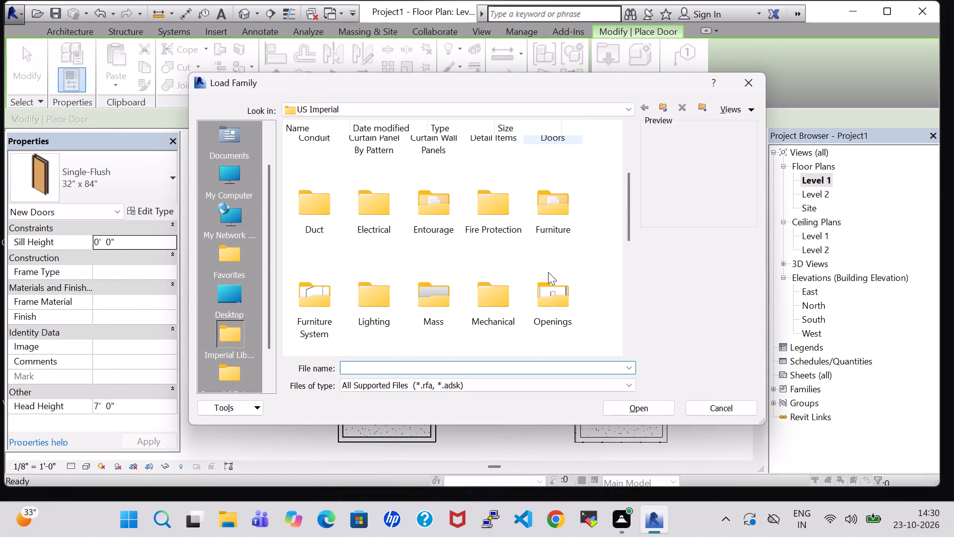
pyautogui.scroll(2, 555, 240)
pyautogui.doubleClick(555, 251)
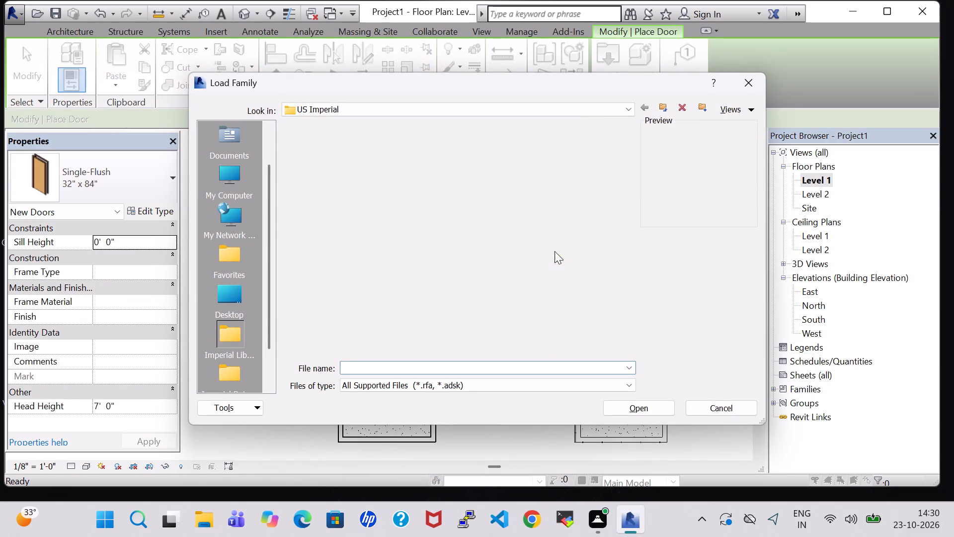
pyautogui.doubleClick(421, 178)
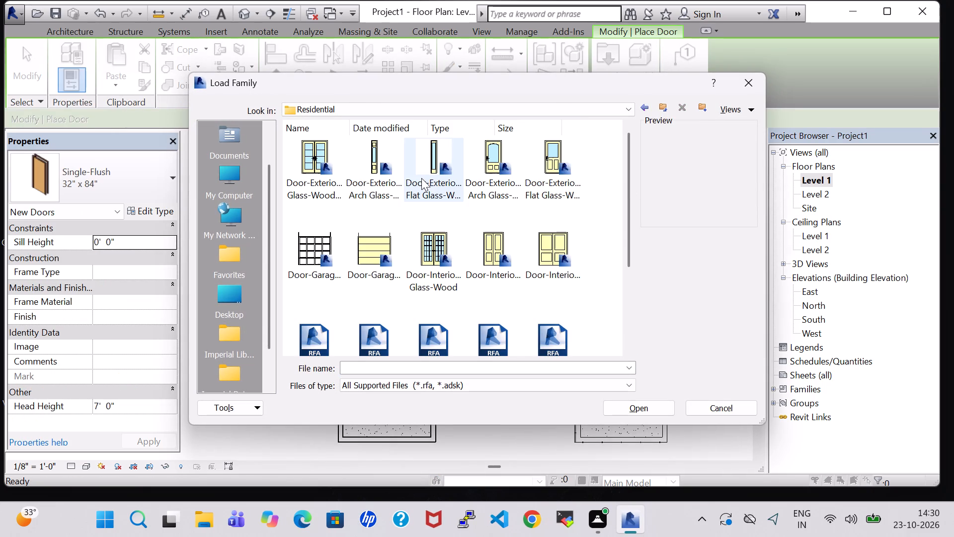
pyautogui.scroll(-1, 421, 186)
pyautogui.scroll(1, 476, 248)
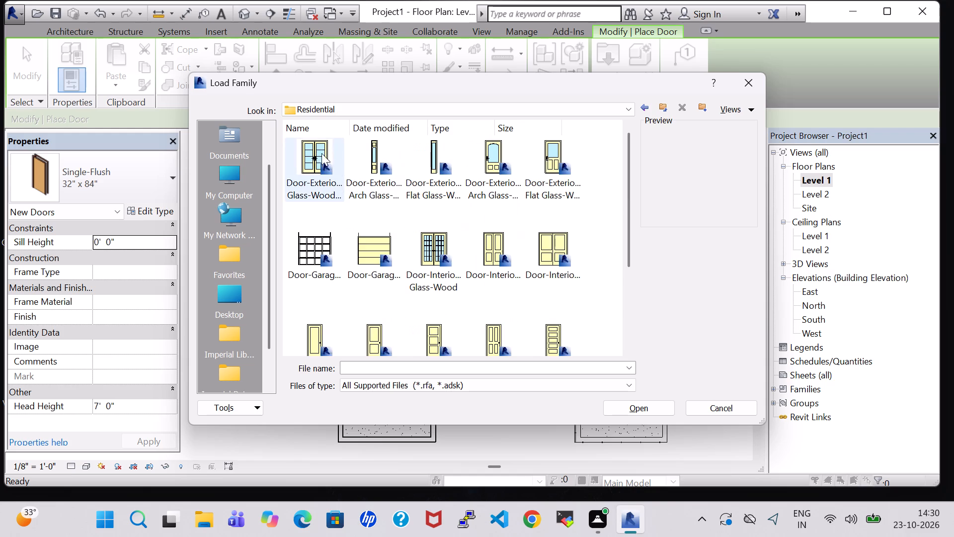
pyautogui.click(319, 157)
pyautogui.click(611, 411)
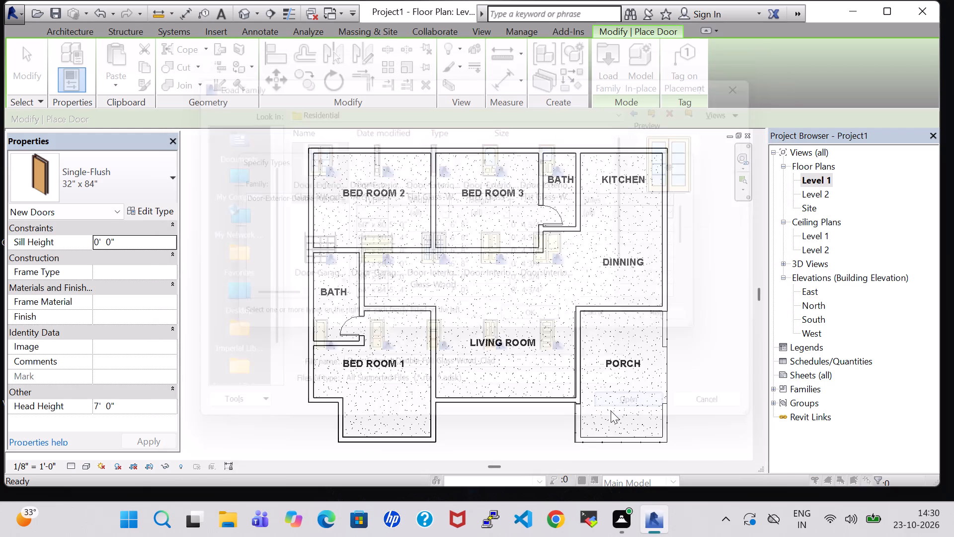
pyautogui.doubleClick(474, 229)
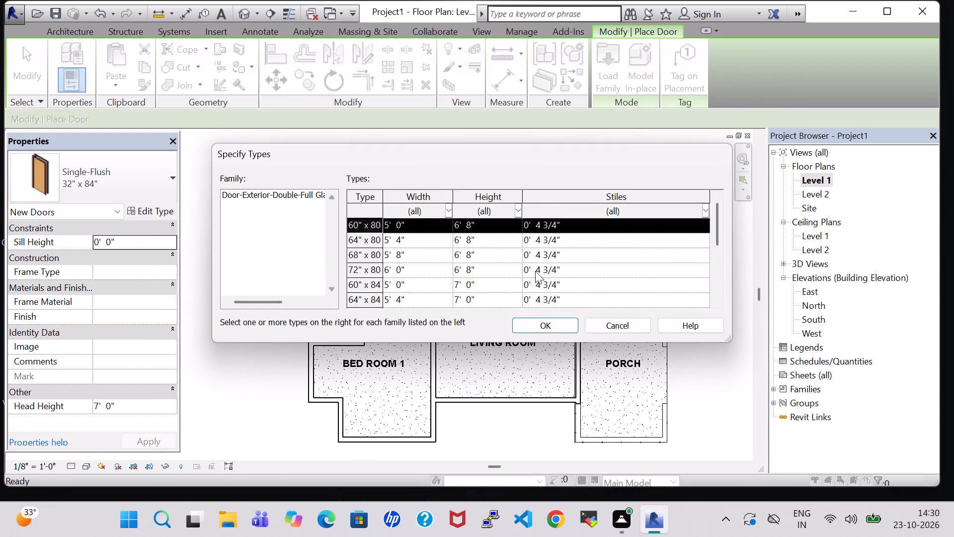
pyautogui.click(539, 324)
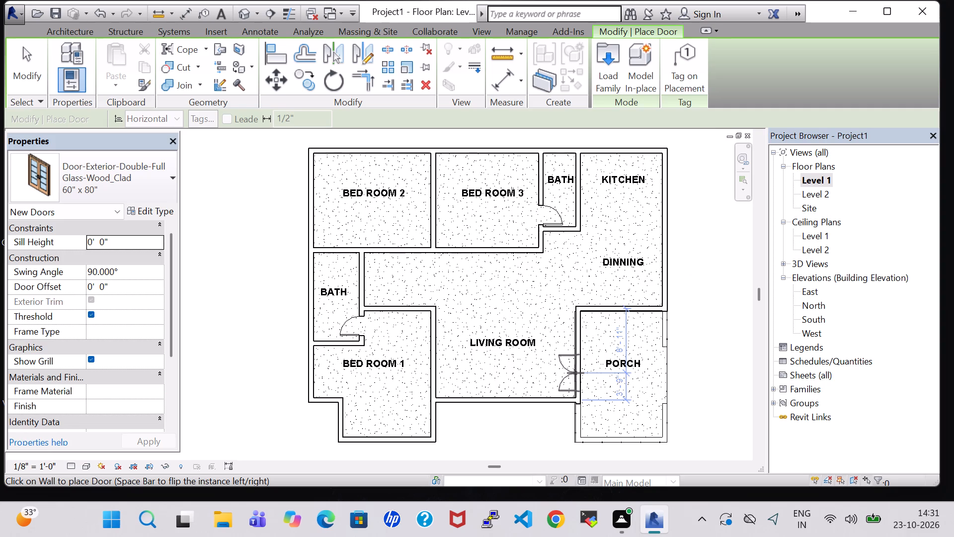
# Place the 60" x 80" double glass door between LIVING ROOM and PORCH, swinging into the living room, and check it in 3D.
pyautogui.click(575, 373)
pyautogui.scroll(1, 628, 377)
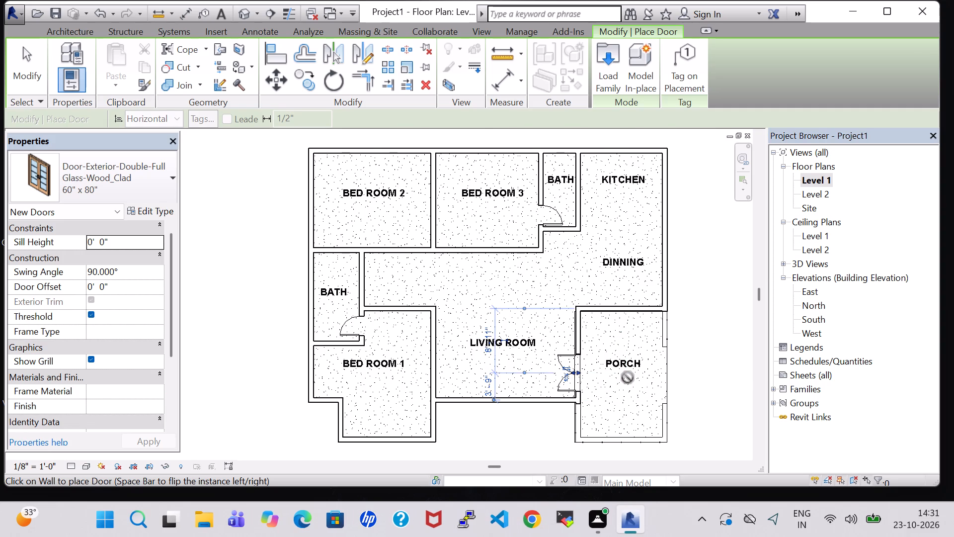
pyautogui.press('Escape')
pyautogui.press('Escape')
pyautogui.click(238, 17)
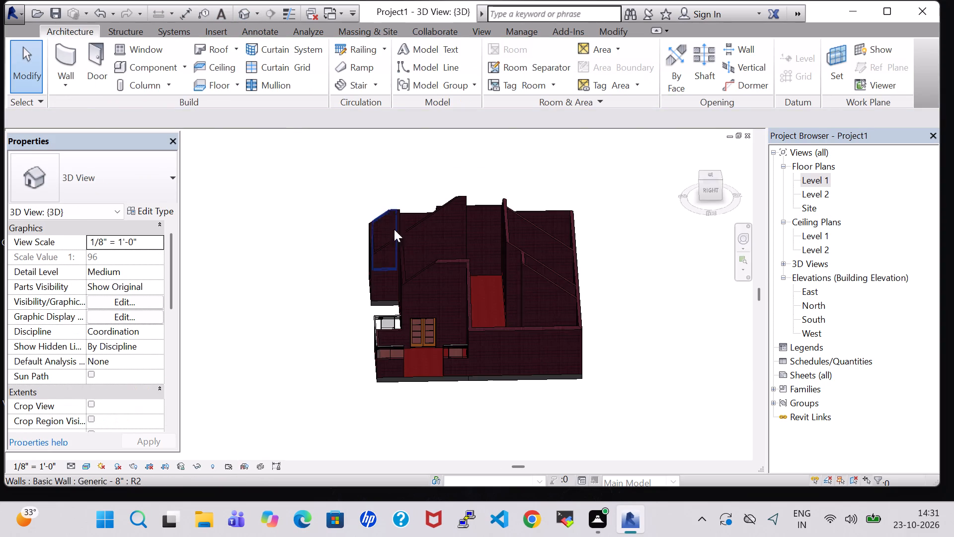
pyautogui.doubleClick(817, 176)
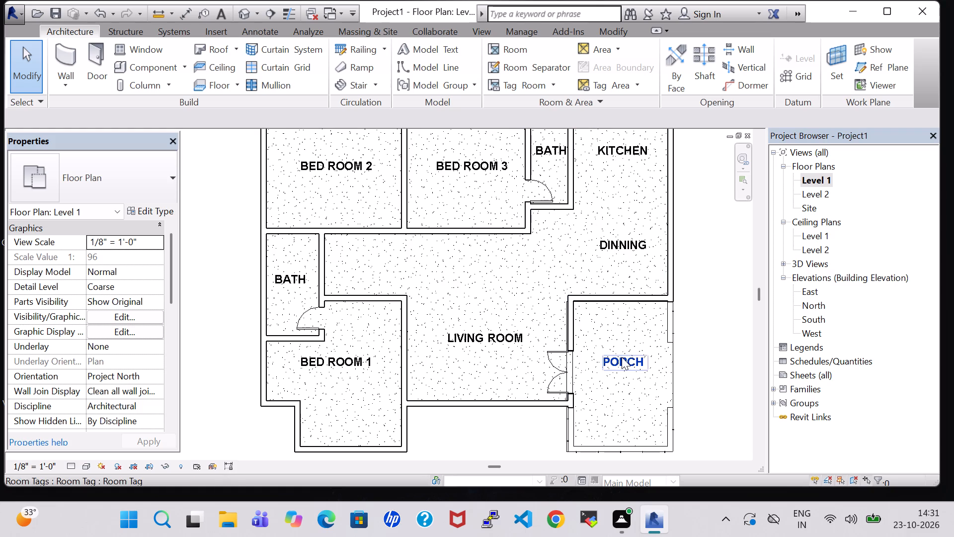
# Load the residential Door-Exterior-Single-Entry-Half Arch Glass door family in the 30" x 80" type.
pyautogui.scroll(-1, 689, 321)
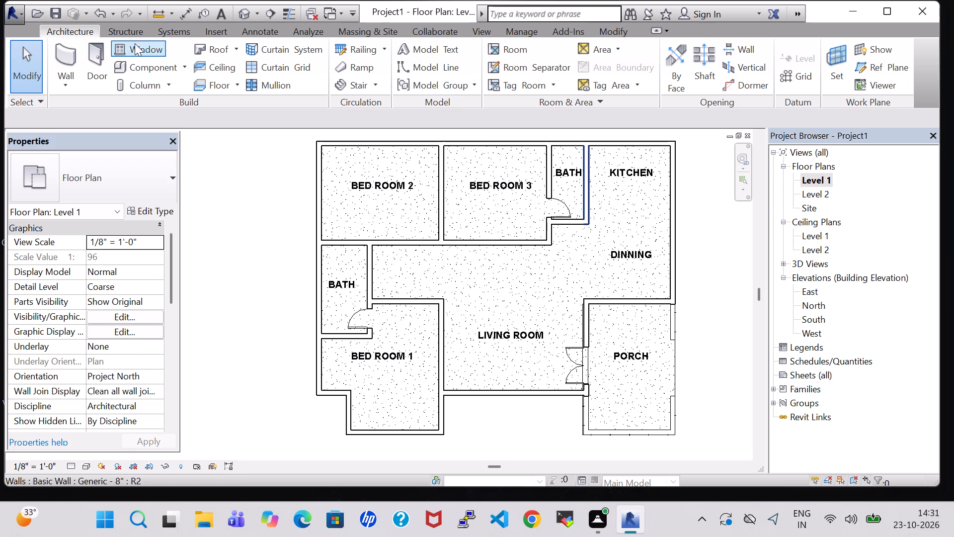
pyautogui.click(95, 68)
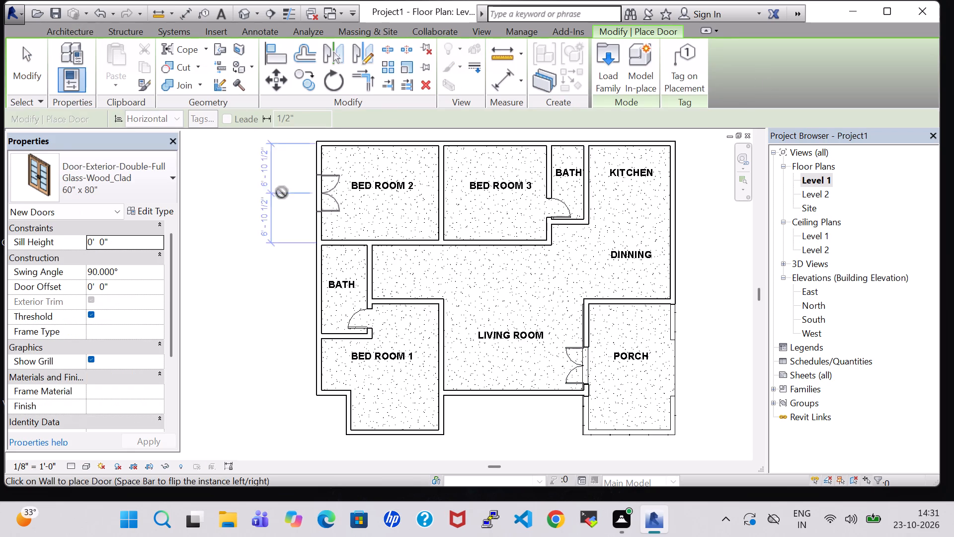
pyautogui.click(606, 80)
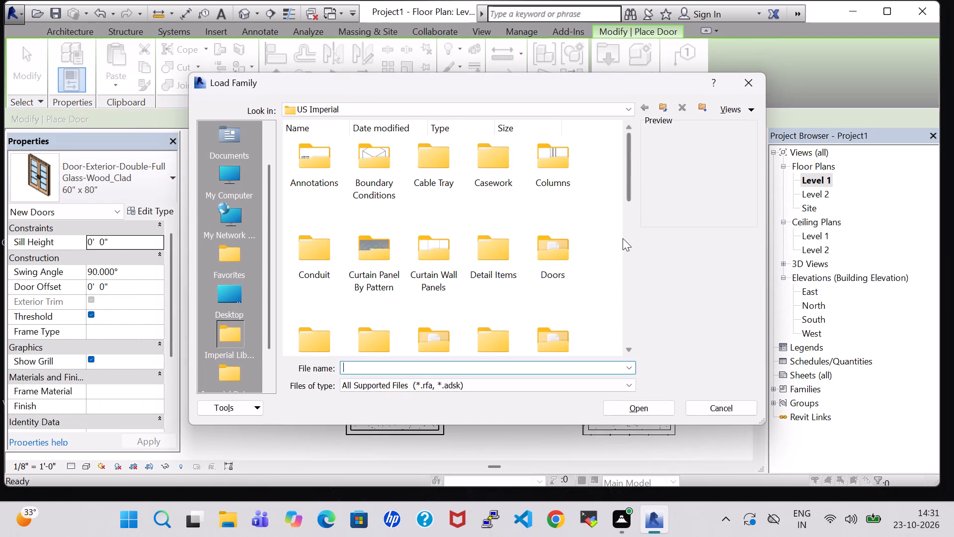
pyautogui.scroll(-1, 623, 238)
pyautogui.scroll(1, 582, 216)
pyautogui.doubleClick(564, 245)
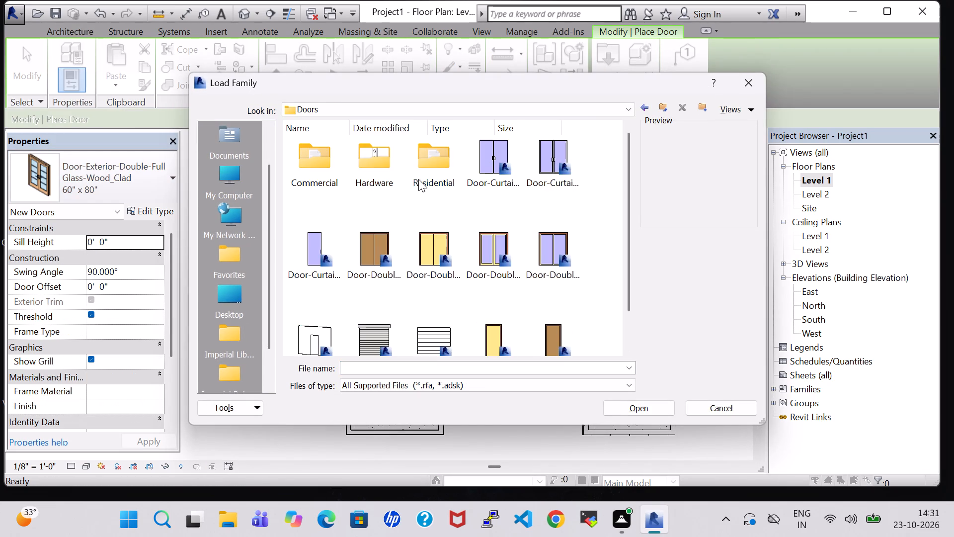
pyautogui.doubleClick(419, 177)
pyautogui.scroll(-1, 424, 177)
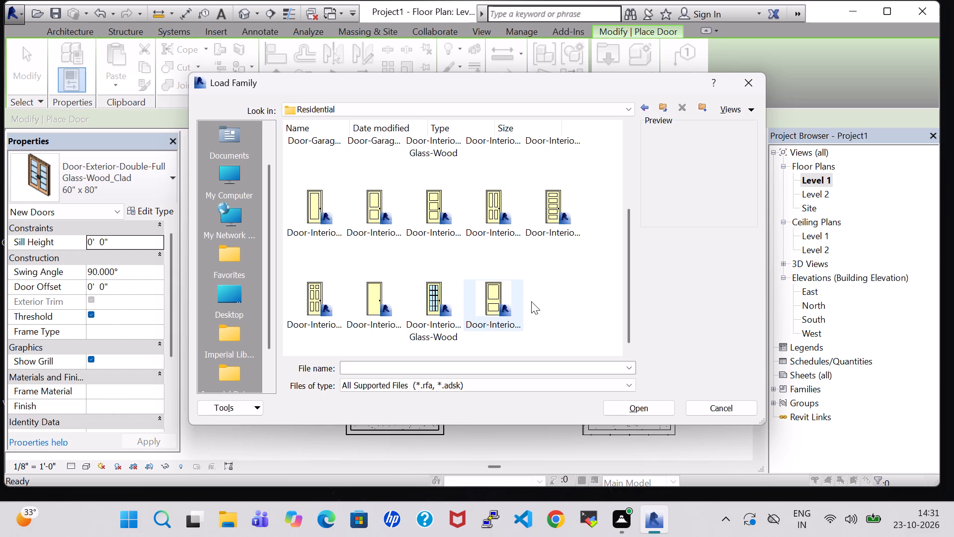
pyautogui.scroll(1, 534, 296)
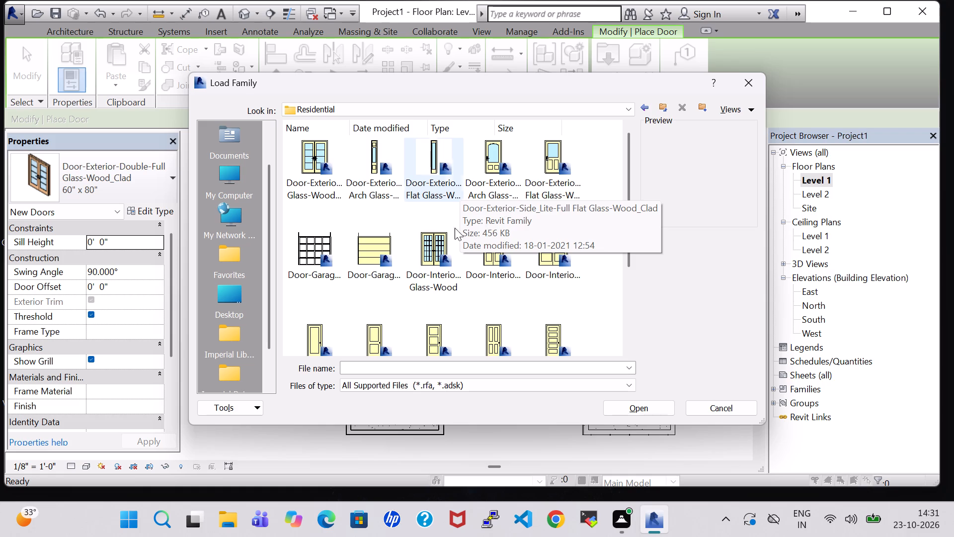
pyautogui.scroll(-1, 449, 221)
pyautogui.scroll(1, 451, 207)
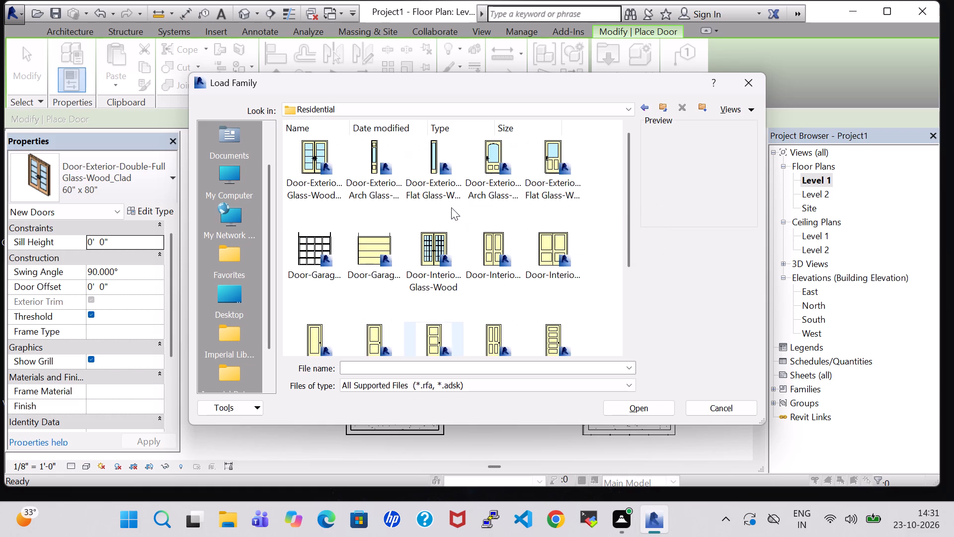
pyautogui.click(489, 157)
pyautogui.click(626, 406)
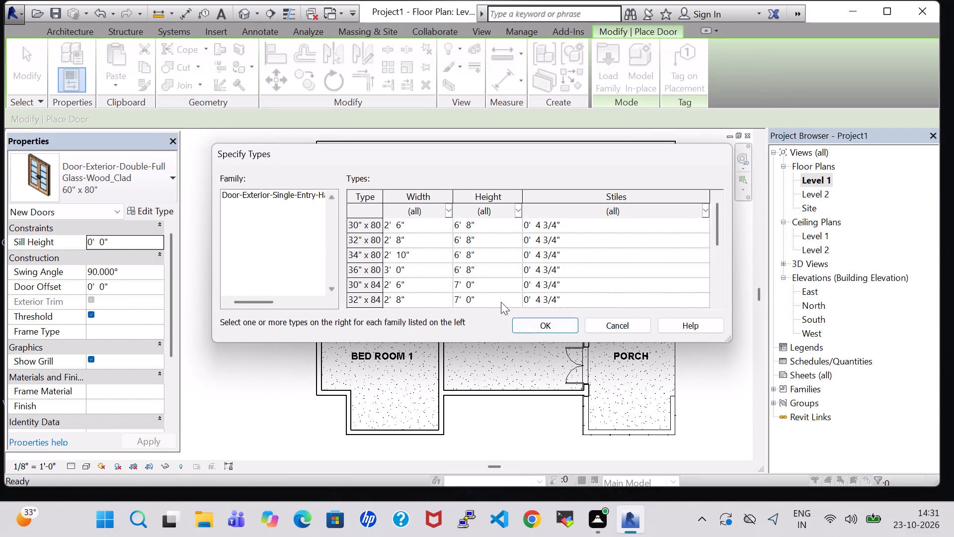
pyautogui.click(477, 228)
pyautogui.click(548, 324)
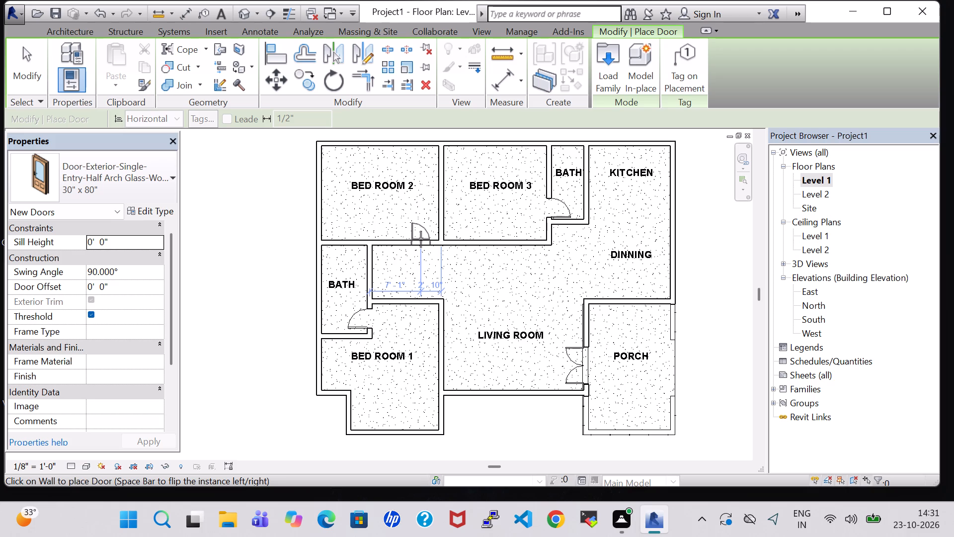
# Place the 30" x 80" half arch glass door in BED ROOM 2's lower wall, swinging inward, about 3'-1" from the wall shared with BED ROOM 3.
pyautogui.press('space')
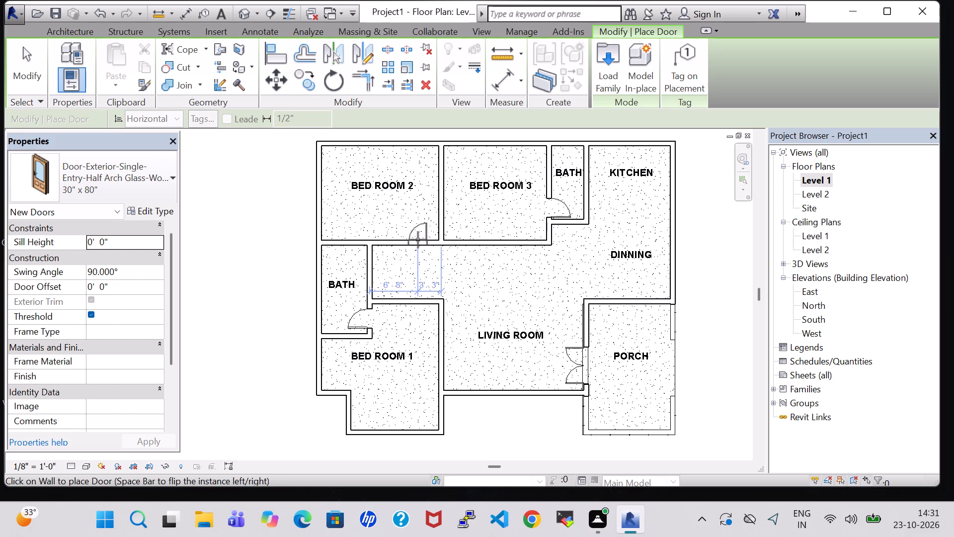
pyautogui.click(419, 240)
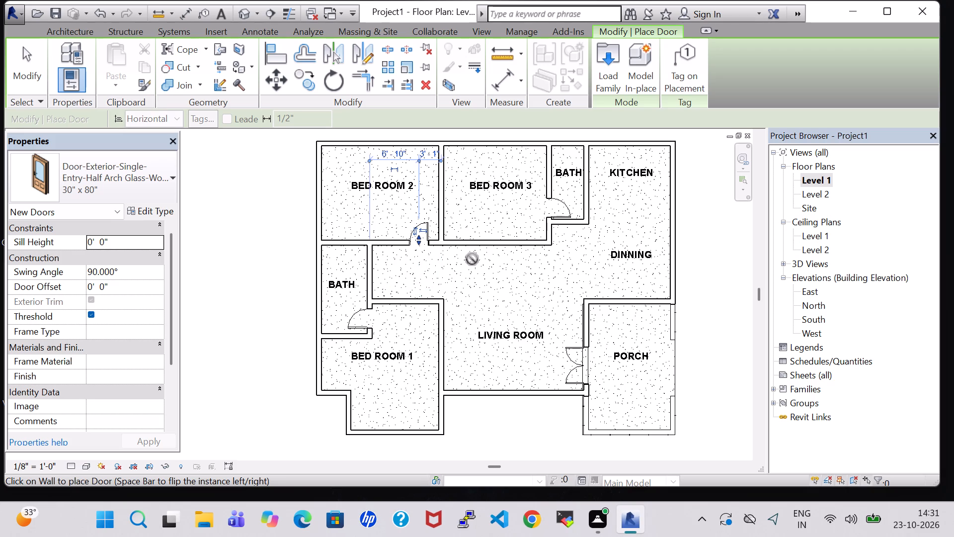
# Place inward-swinging half arch glass doors in BED ROOM 3's lower wall, about 2'-5" from BED ROOM 2's wall, and BED ROOM 1's upper wall, about 2'-8" from its right wall.
pyautogui.press('space')
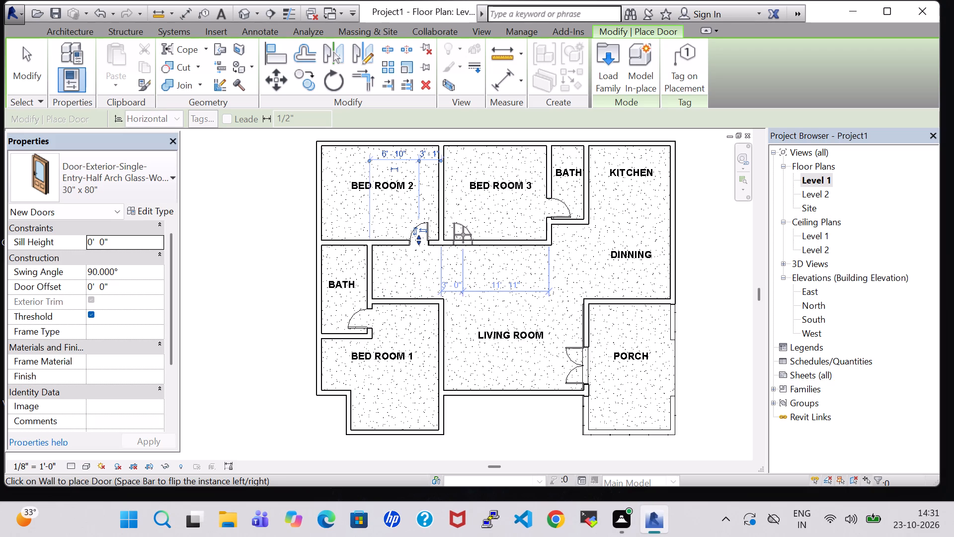
pyautogui.click(459, 235)
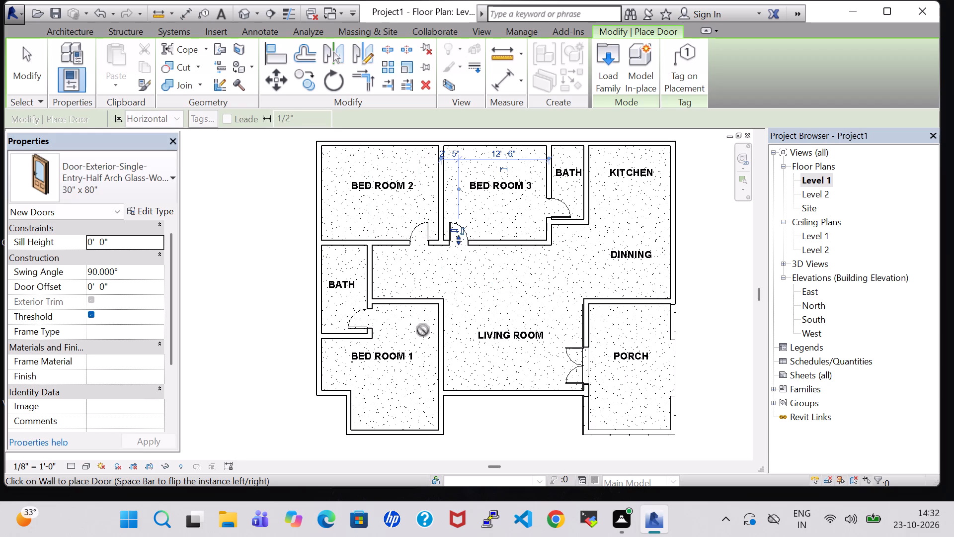
pyautogui.click(422, 307)
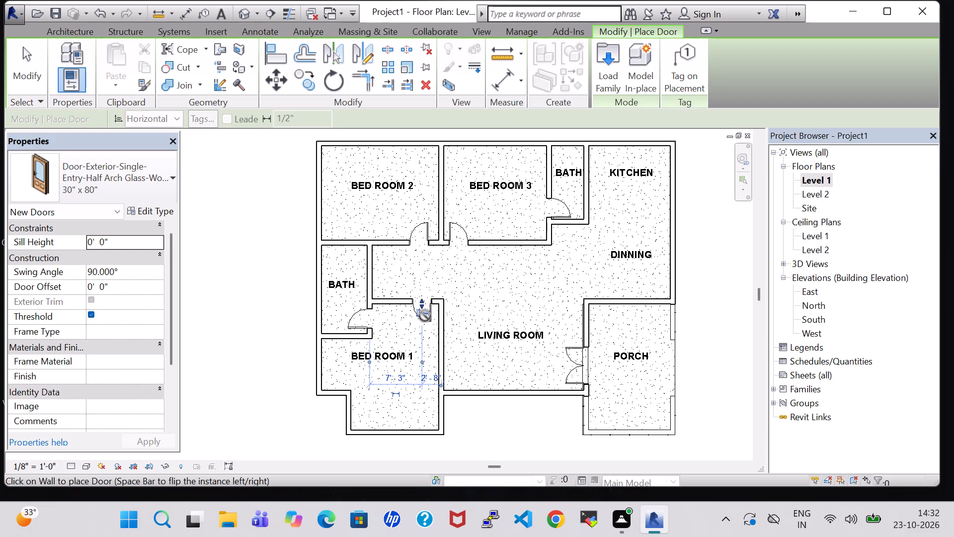
pyautogui.press('Escape')
pyautogui.press('Escape')
# Set the width of the half arch glass door's 30" x 80" type to 3'-6".
pyautogui.click(422, 223)
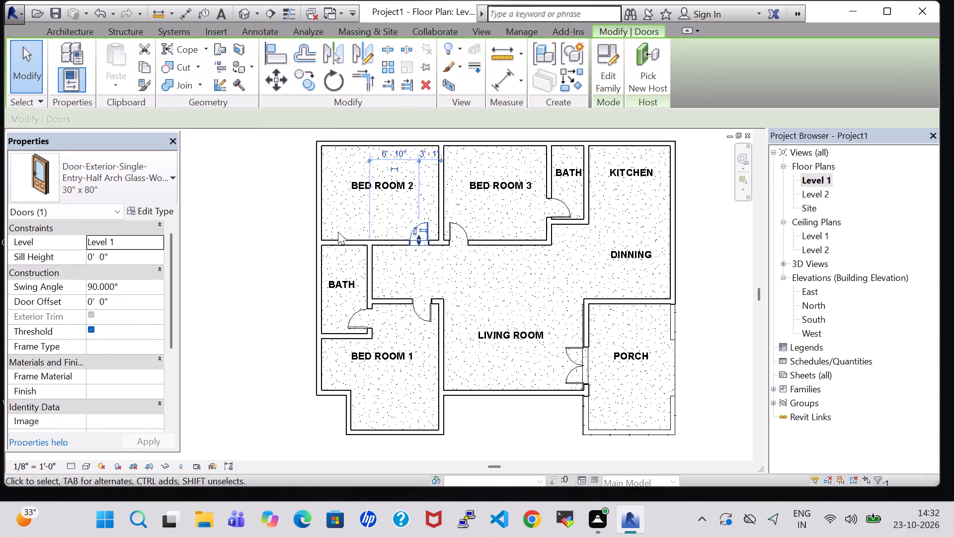
pyautogui.click(137, 188)
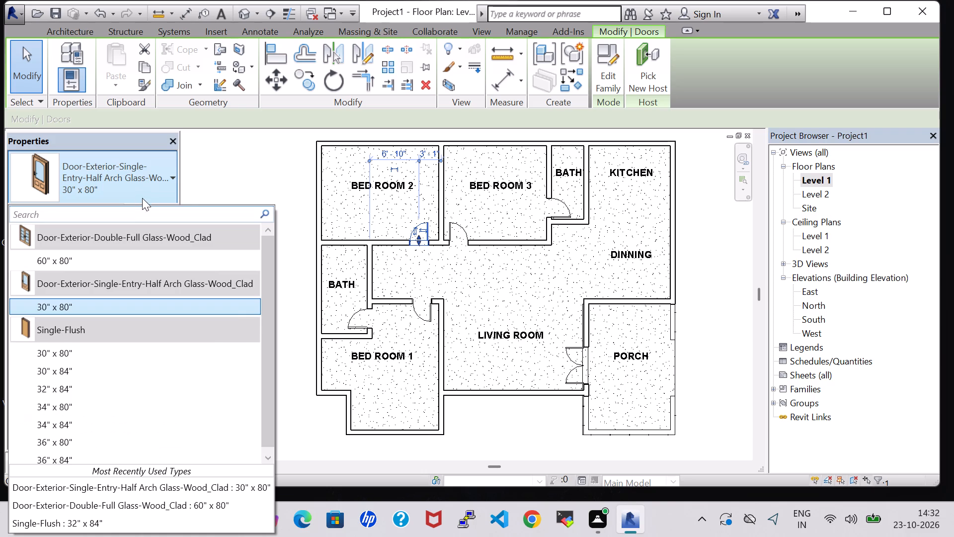
pyautogui.click(195, 182)
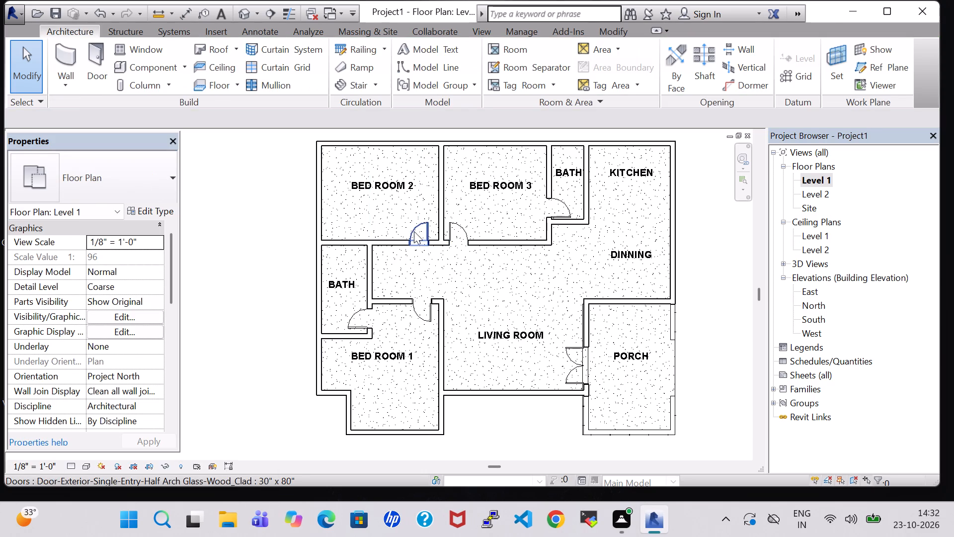
pyautogui.click(416, 230)
pyautogui.click(162, 209)
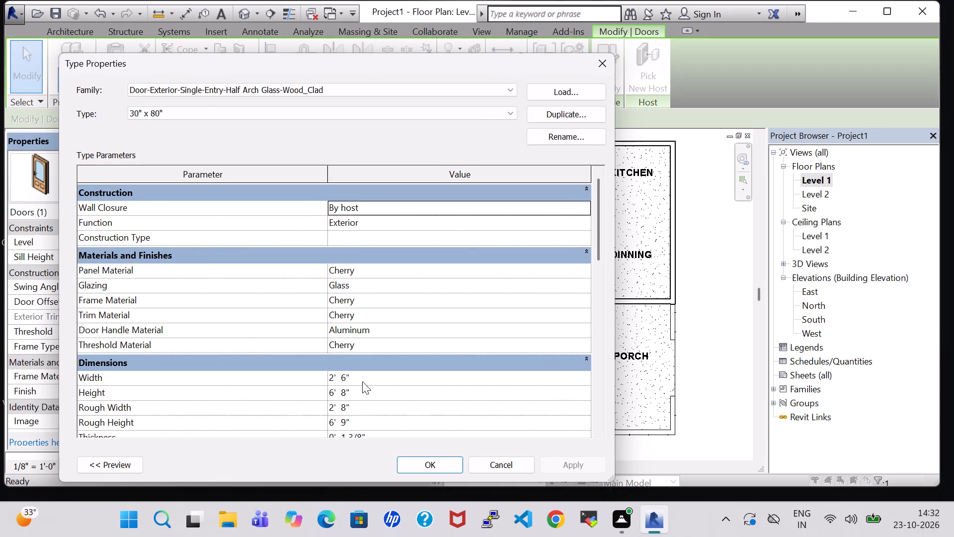
pyautogui.click(334, 380)
pyautogui.press('BackSpace')
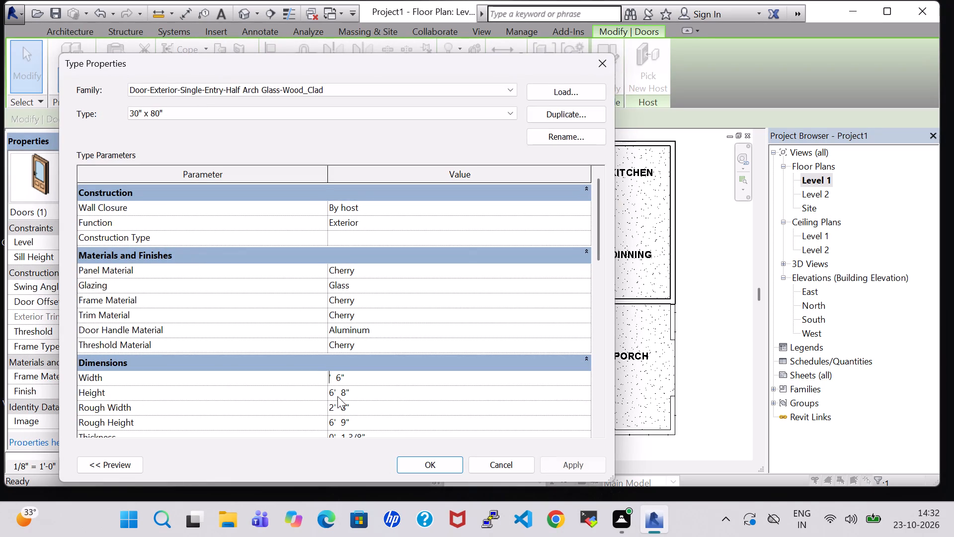
pyautogui.press('3')
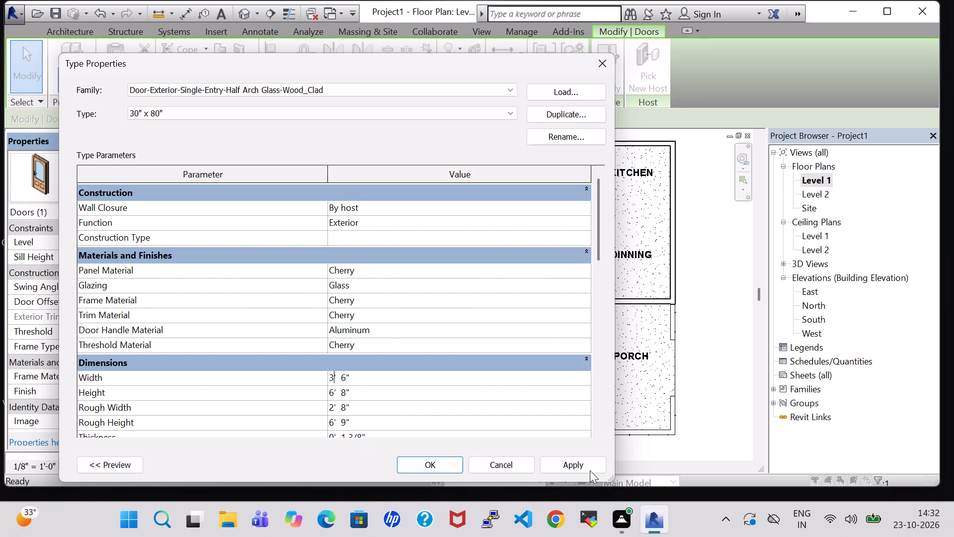
pyautogui.click(589, 469)
pyautogui.click(457, 467)
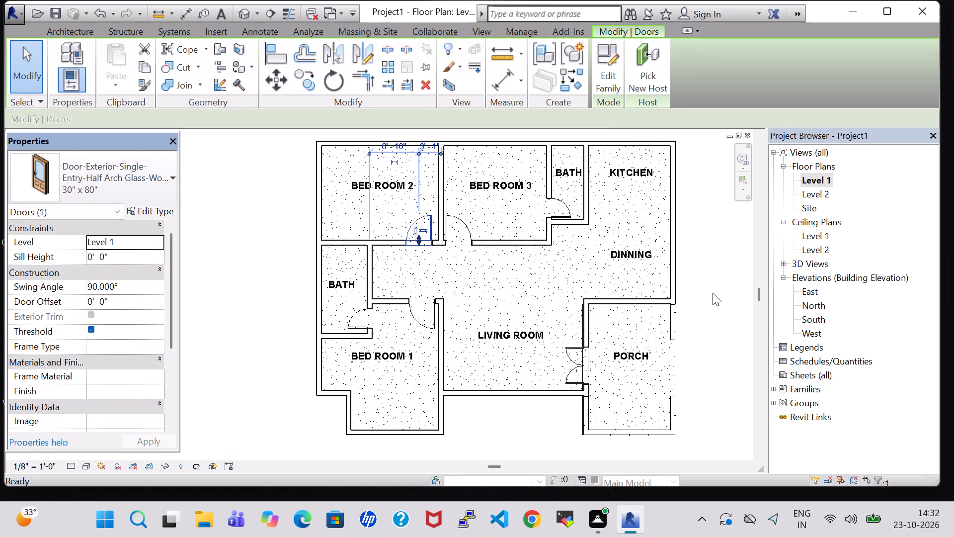
pyautogui.click(465, 229)
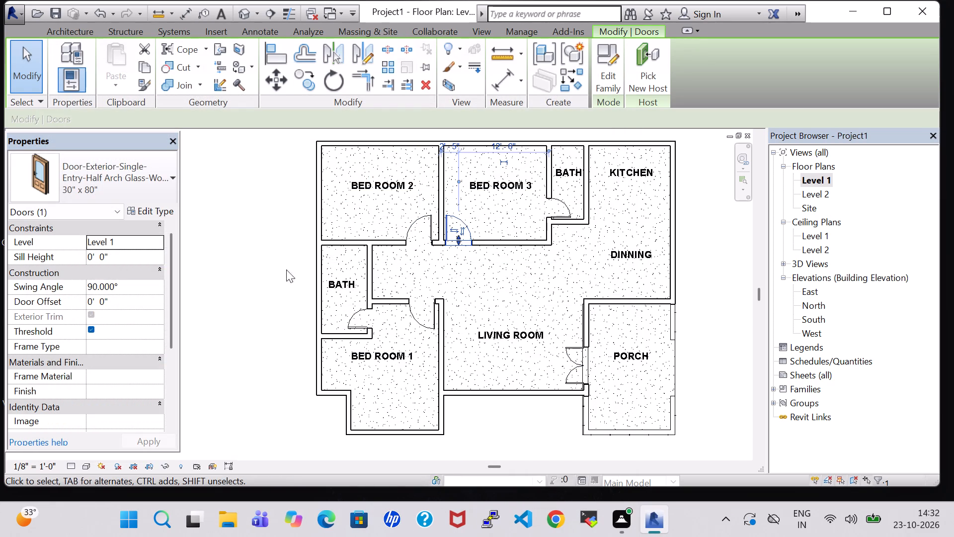
pyautogui.click(245, 284)
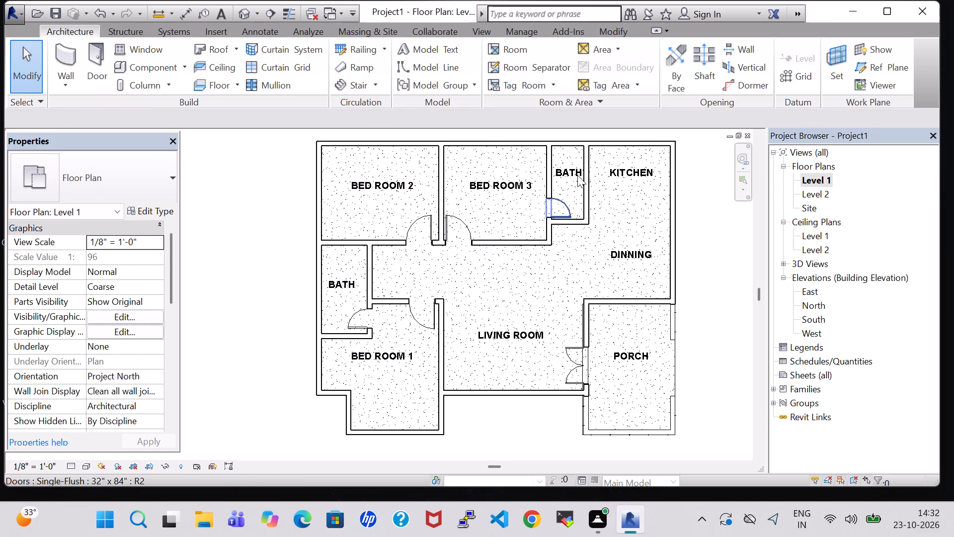
# Draw Generic - 8" walls enclosing BED ROOM 2's upper-left corner, running about 9'-6" down from the upper exterior wall and across to the left exterior wall.
pyautogui.click(68, 47)
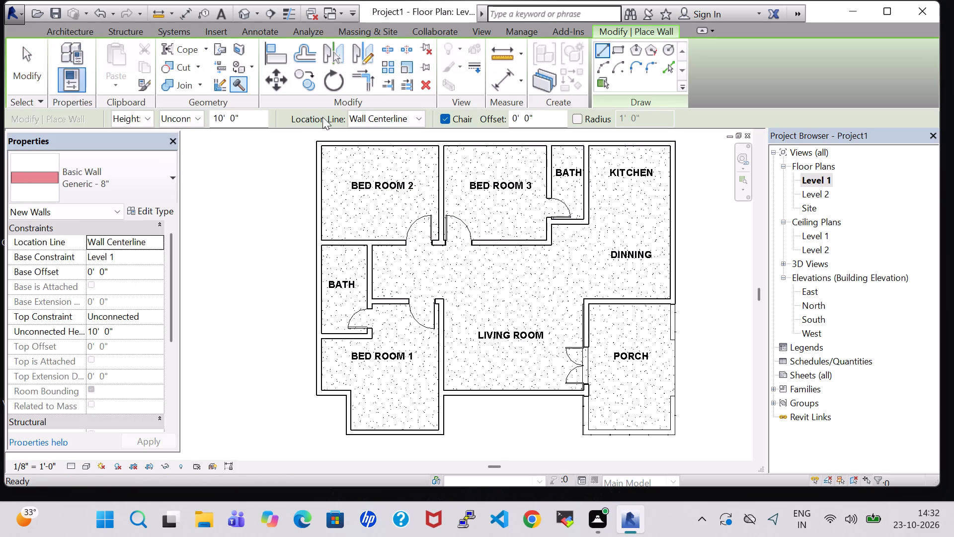
pyautogui.click(348, 147)
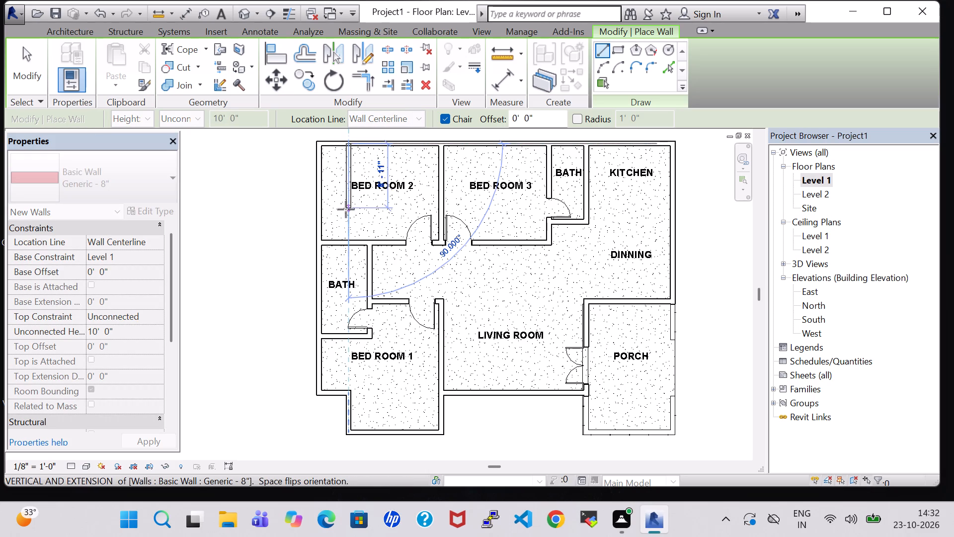
pyautogui.click(346, 212)
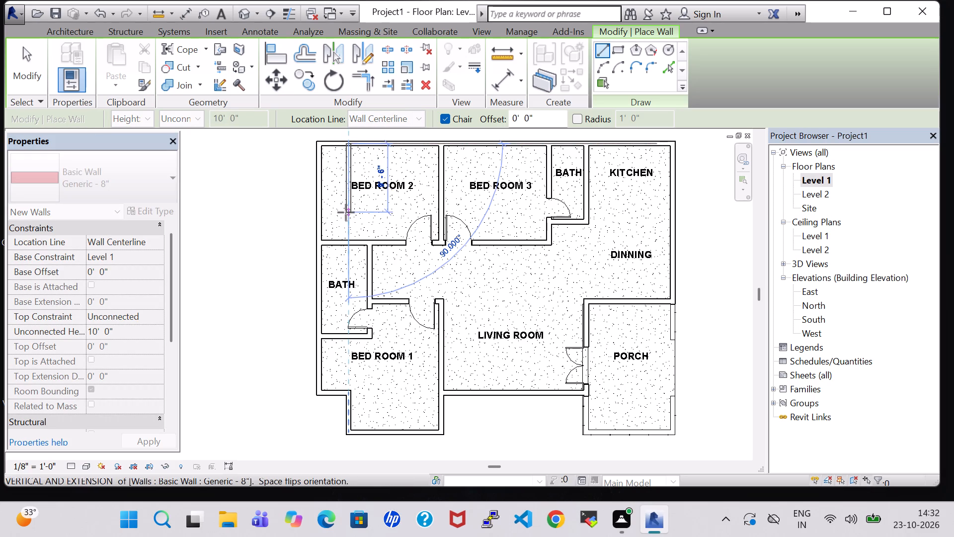
pyautogui.click(316, 213)
pyautogui.press('Escape')
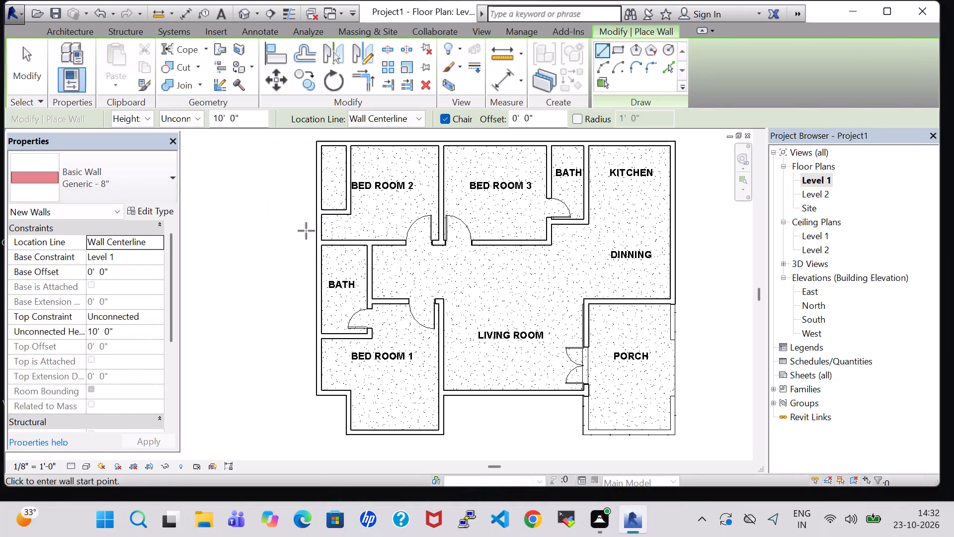
pyautogui.press('Escape')
# Shift the new enclosure's vertical wall to the right until it is 5'-4" from the left exterior wall.
pyautogui.click(350, 193)
pyautogui.press('Right')
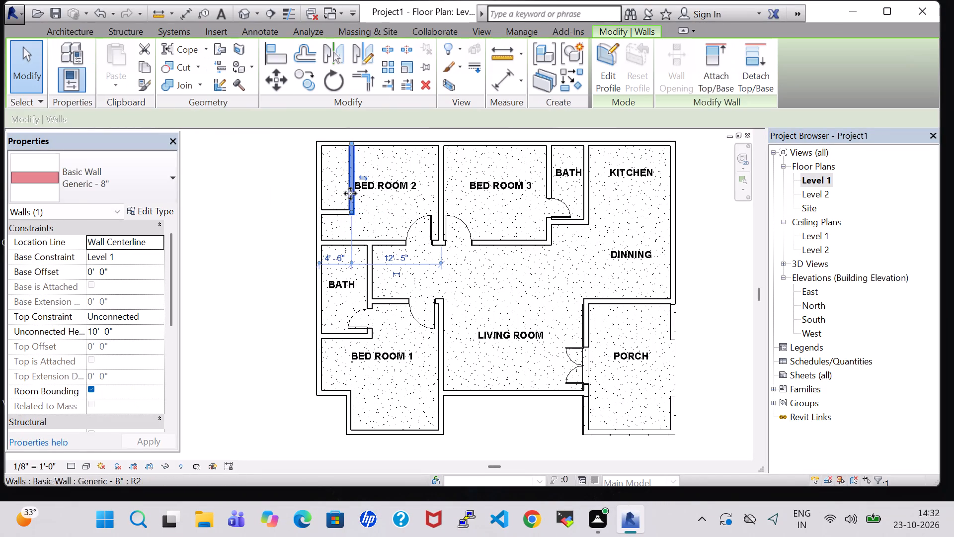
pyautogui.press('Right')
pyautogui.press('Right')
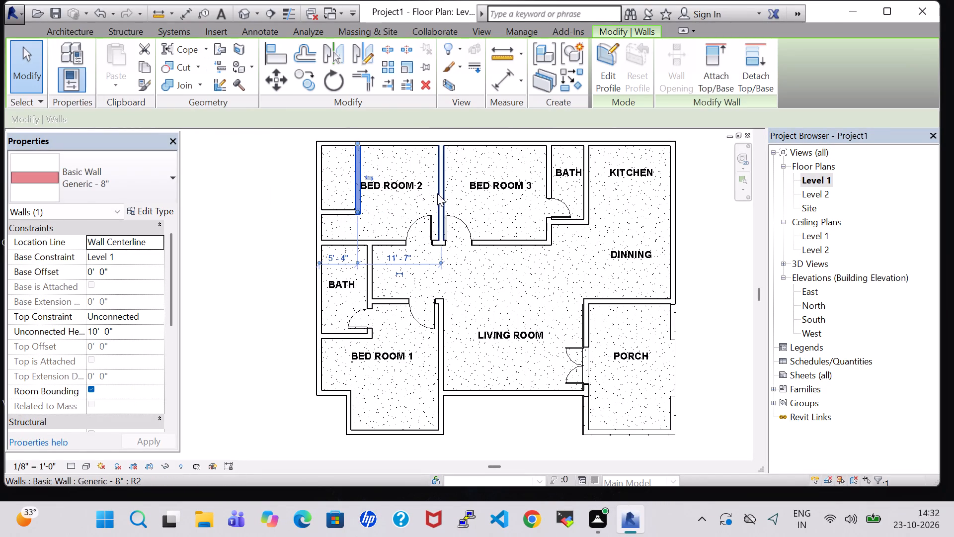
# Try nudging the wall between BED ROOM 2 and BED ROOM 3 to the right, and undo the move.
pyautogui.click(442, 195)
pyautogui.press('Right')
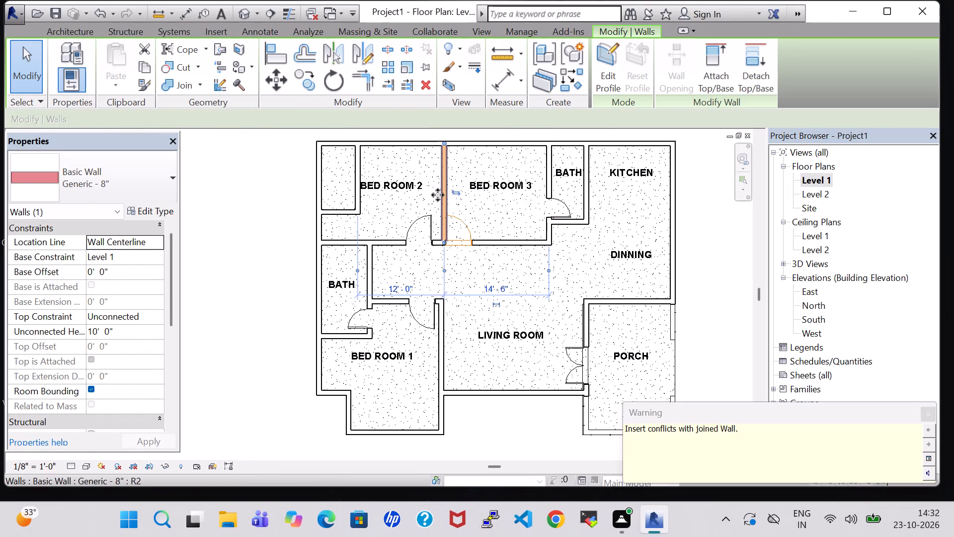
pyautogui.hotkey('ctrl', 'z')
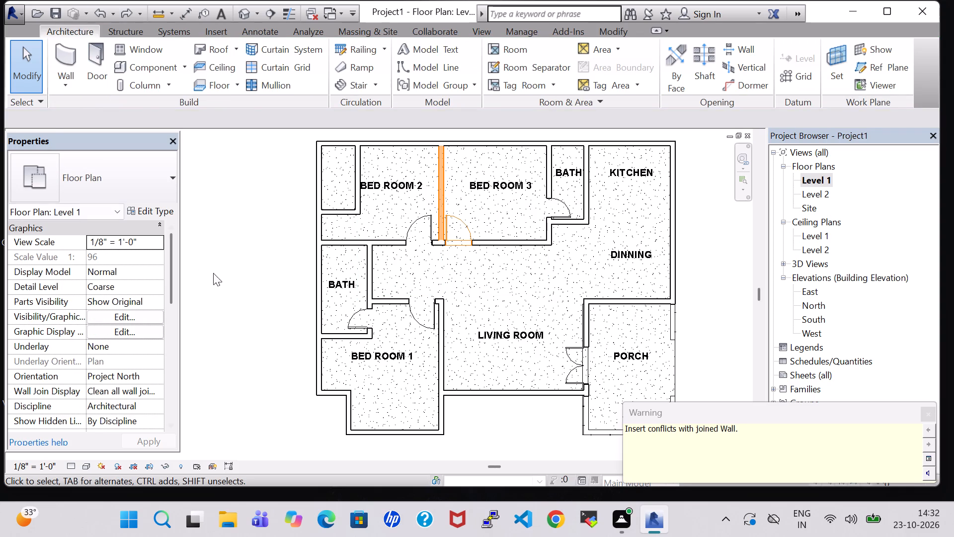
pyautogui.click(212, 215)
# Place a Single-Flush 32" x 84" door in the new enclosure's lower wall, swinging inward, about 2'-0" from its vertical wall.
pyautogui.click(90, 70)
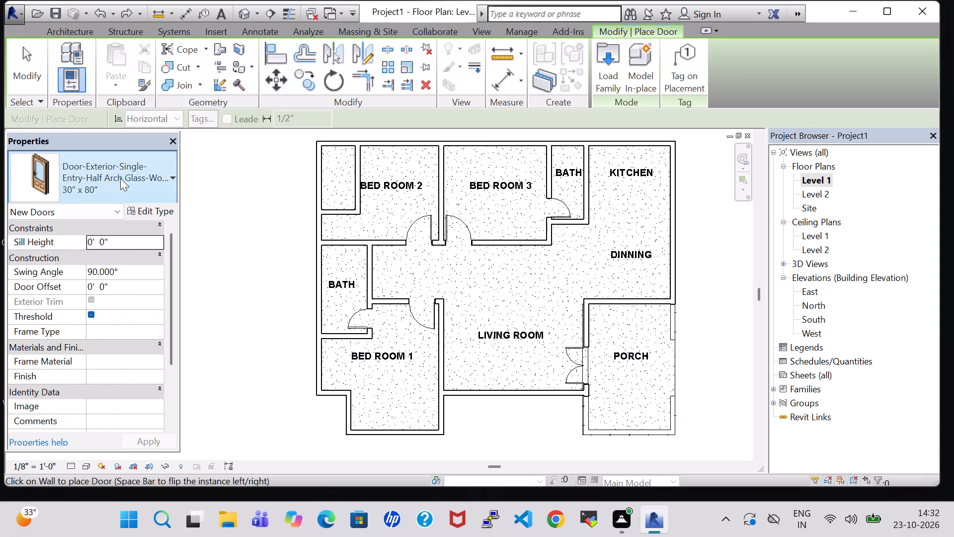
pyautogui.click(120, 179)
pyautogui.scroll(2, 81, 295)
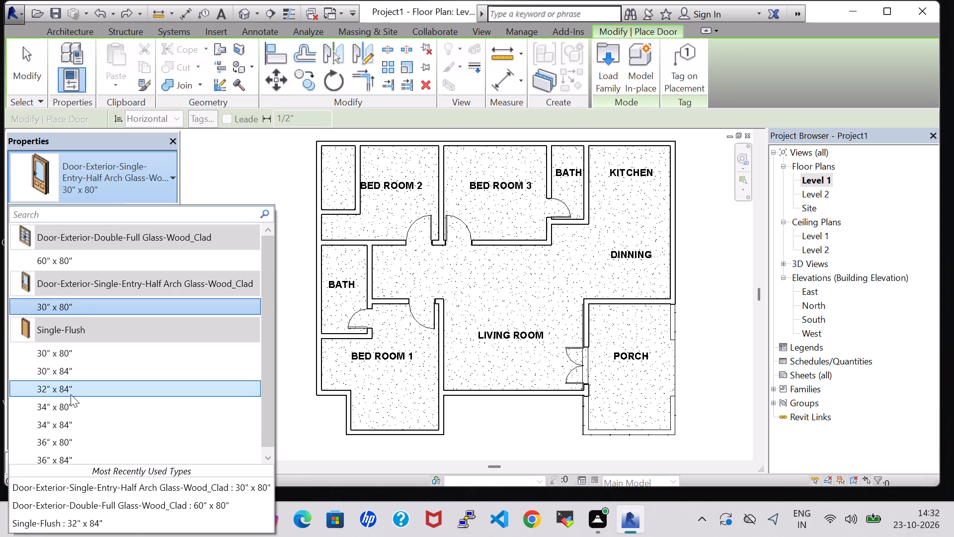
pyautogui.click(71, 394)
pyautogui.scroll(2, 297, 255)
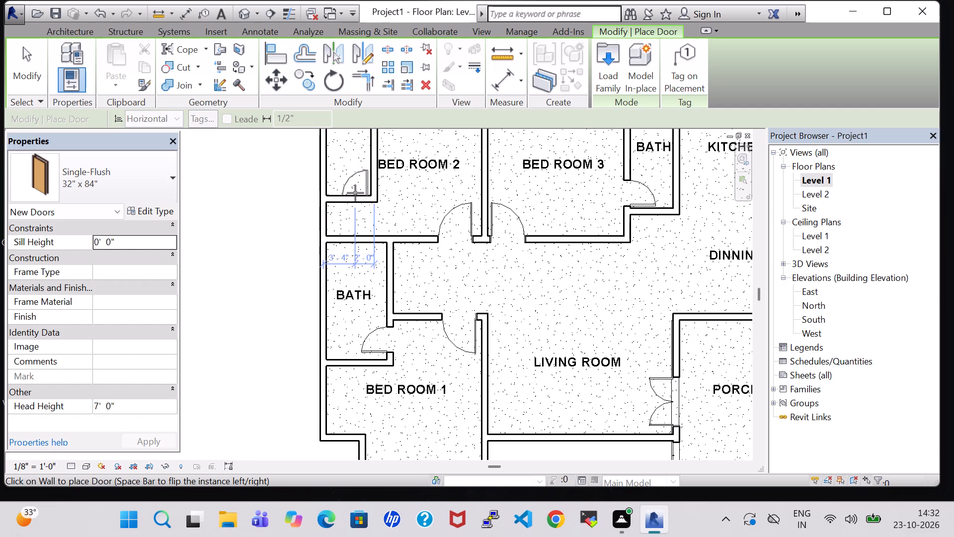
pyautogui.click(355, 193)
pyautogui.scroll(-1, 391, 202)
pyautogui.press('Escape')
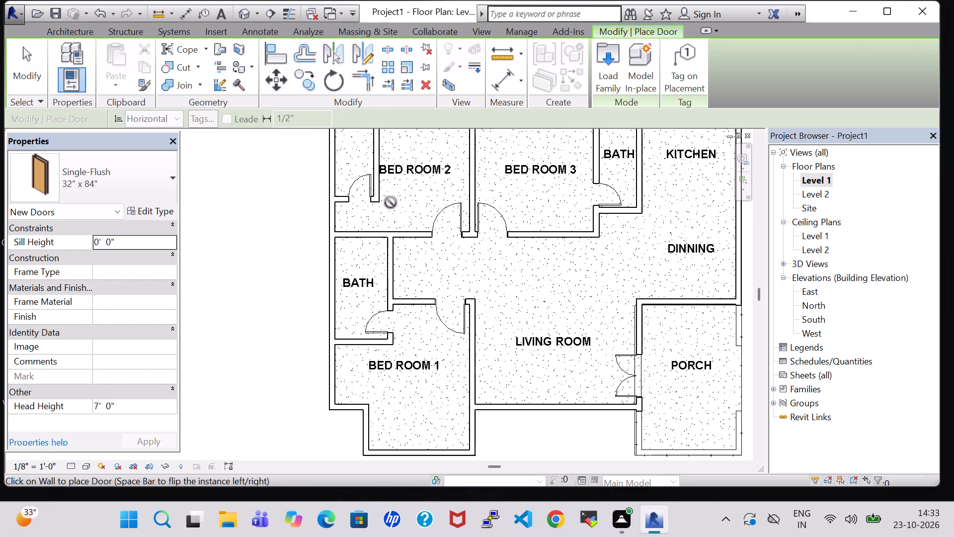
pyautogui.press('Escape')
# Place a tagged room in the new enclosure beside BED ROOM 2 and name it BATH.
pyautogui.scroll(-2, 391, 202)
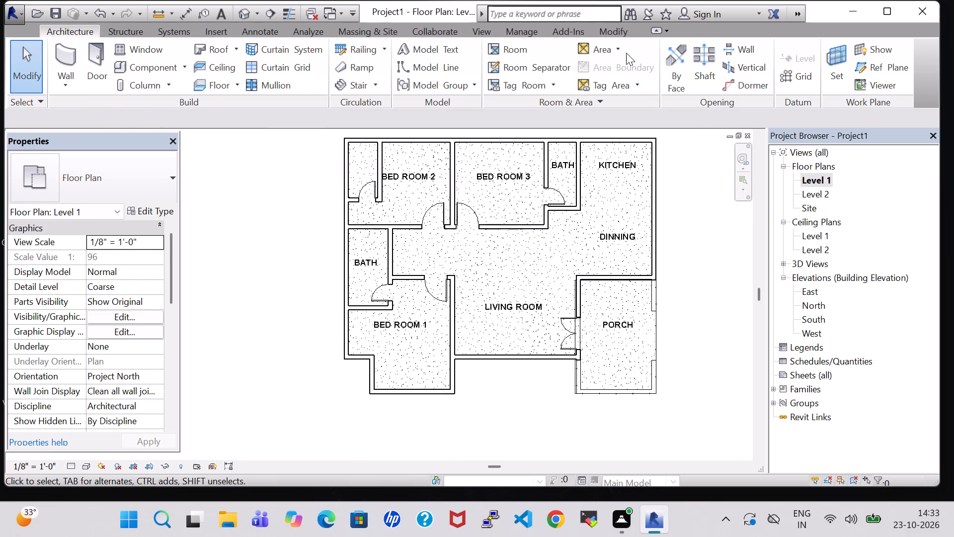
pyautogui.click(508, 46)
pyautogui.scroll(3, 412, 148)
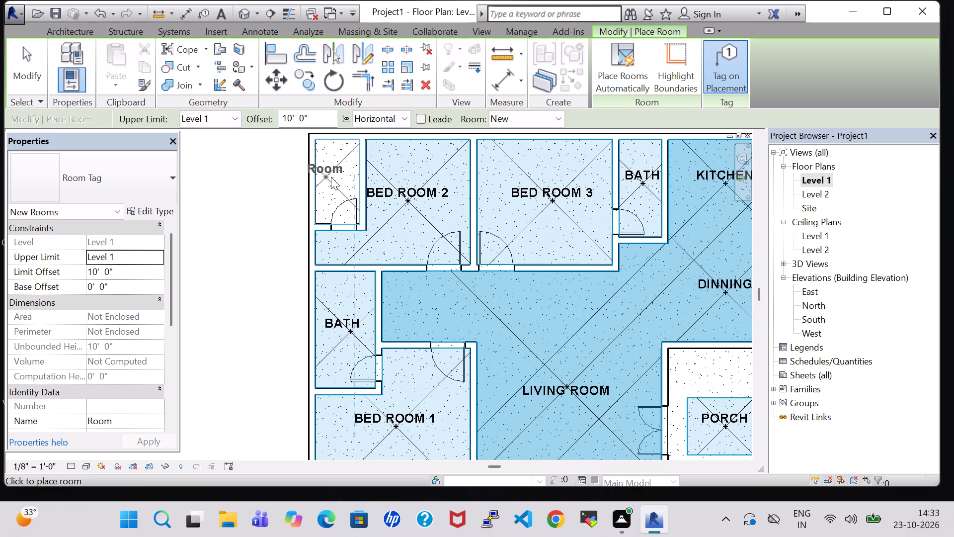
pyautogui.click(337, 185)
pyautogui.press('Escape')
pyautogui.press('Escape')
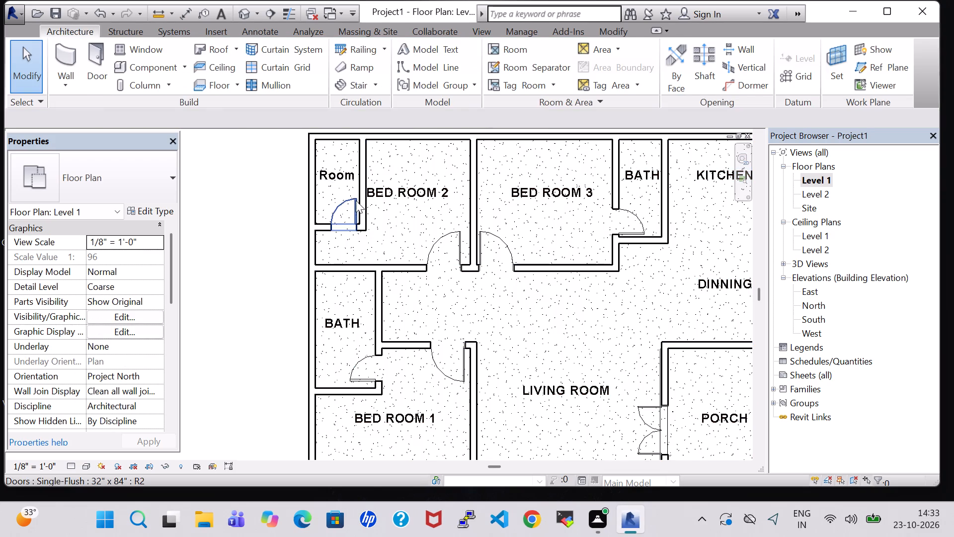
pyautogui.doubleClick(343, 170)
pyautogui.press('BackSpace')
pyautogui.write('BATH')
pyautogui.press('Return')
pyautogui.click(255, 183)
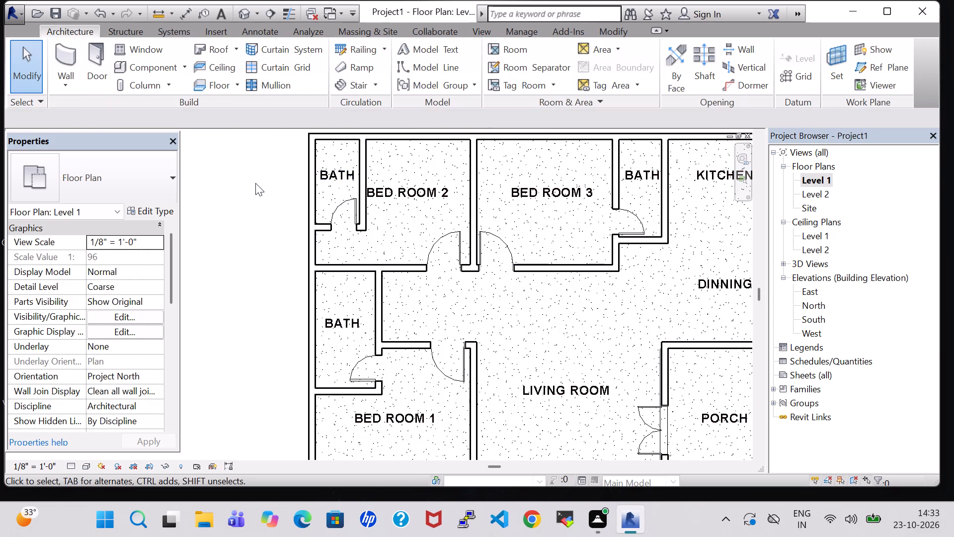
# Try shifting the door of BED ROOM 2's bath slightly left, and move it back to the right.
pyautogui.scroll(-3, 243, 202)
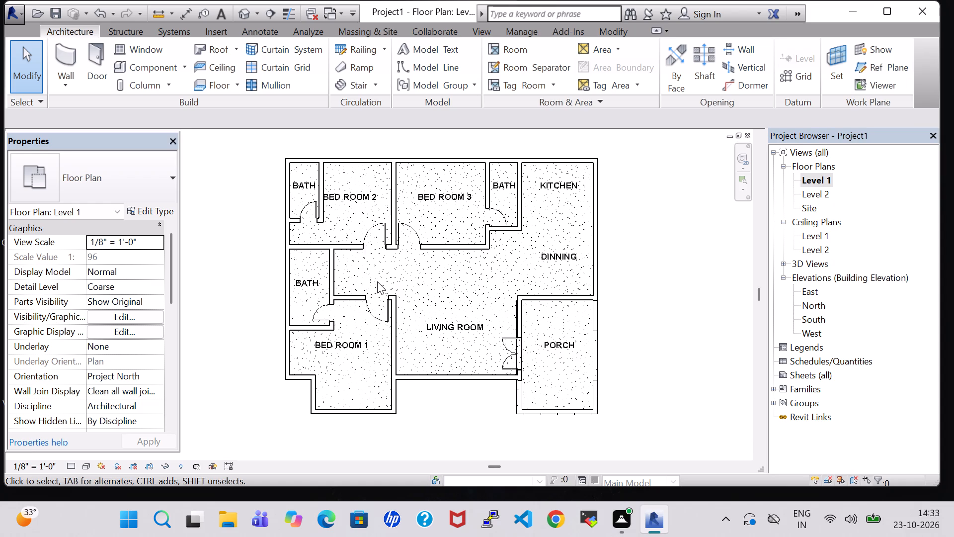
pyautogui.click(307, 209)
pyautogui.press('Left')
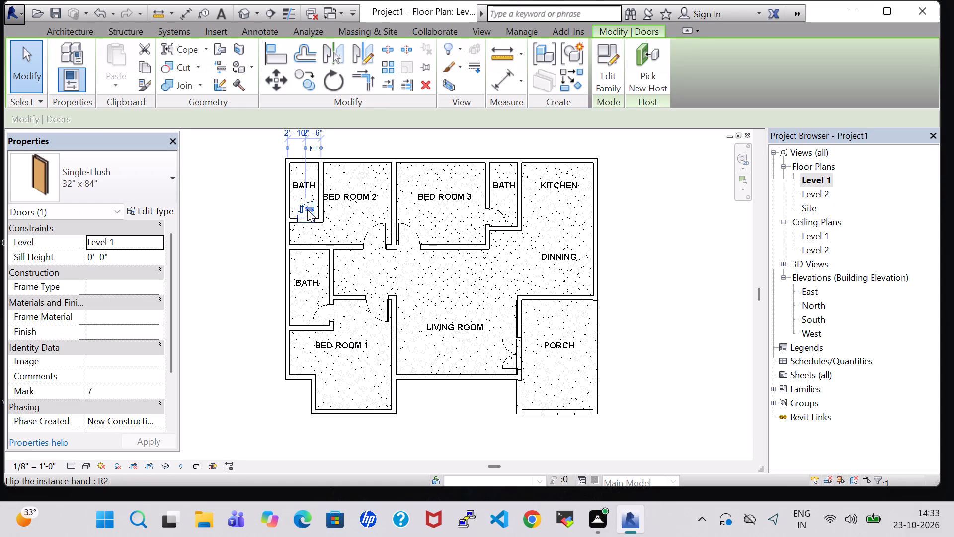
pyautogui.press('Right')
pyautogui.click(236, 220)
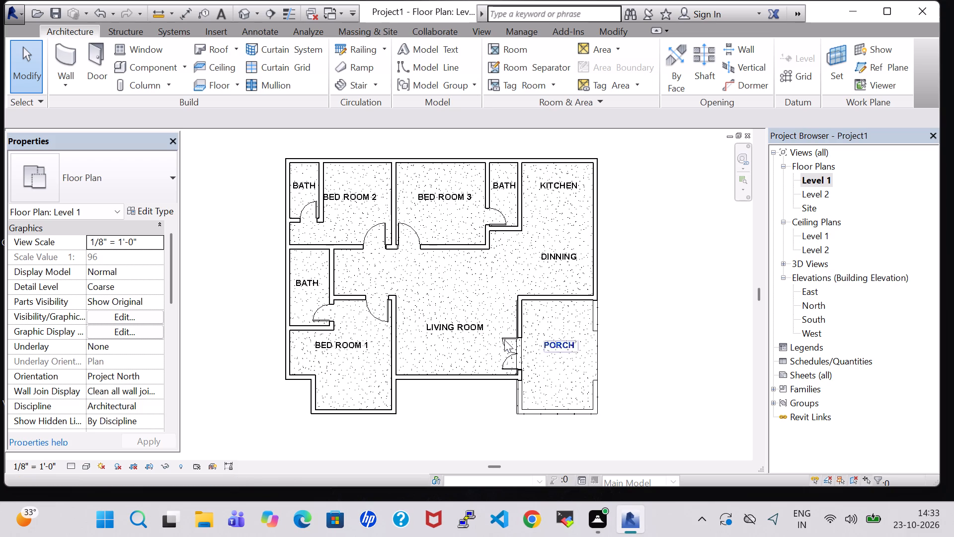
# Examine the new bath walls and the placed doors in the 3D view from several angles.
pyautogui.click(244, 12)
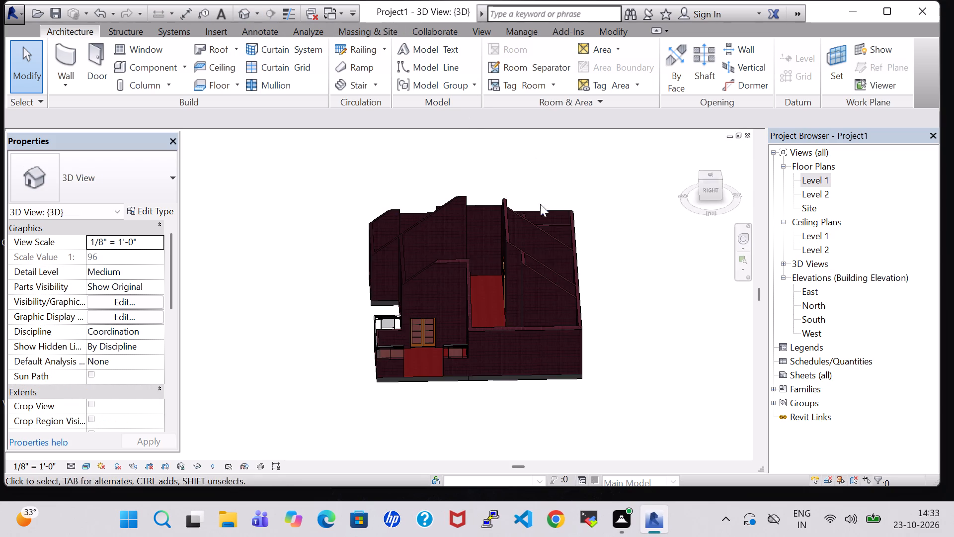
pyautogui.keyDown('shift'); pyautogui.moveTo(612, 255); pyautogui.dragTo(517, 410, button='middle'); pyautogui.keyUp('shift')
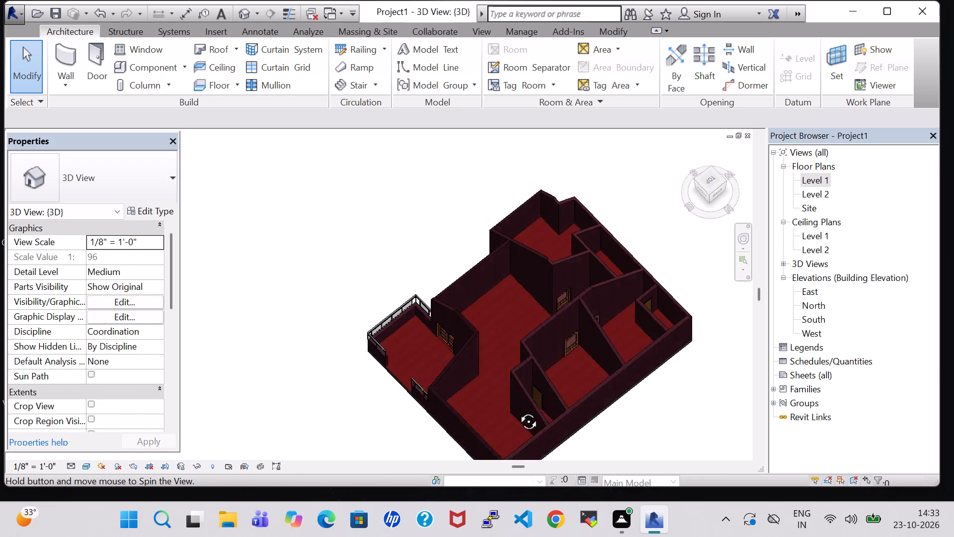
pyautogui.keyDown('shift'); pyautogui.moveTo(517, 410); pyautogui.dragTo(516, 438, button='middle'); pyautogui.keyUp('shift')
pyautogui.keyDown('shift'); pyautogui.moveTo(533, 439); pyautogui.dragTo(554, 441, button='middle'); pyautogui.keyUp('shift')
pyautogui.keyDown('shift'); pyautogui.middleClick(599, 433); pyautogui.keyUp('shift')
pyautogui.keyDown('shift'); pyautogui.moveTo(623, 414); pyautogui.dragTo(636, 344, button='middle'); pyautogui.keyUp('shift')
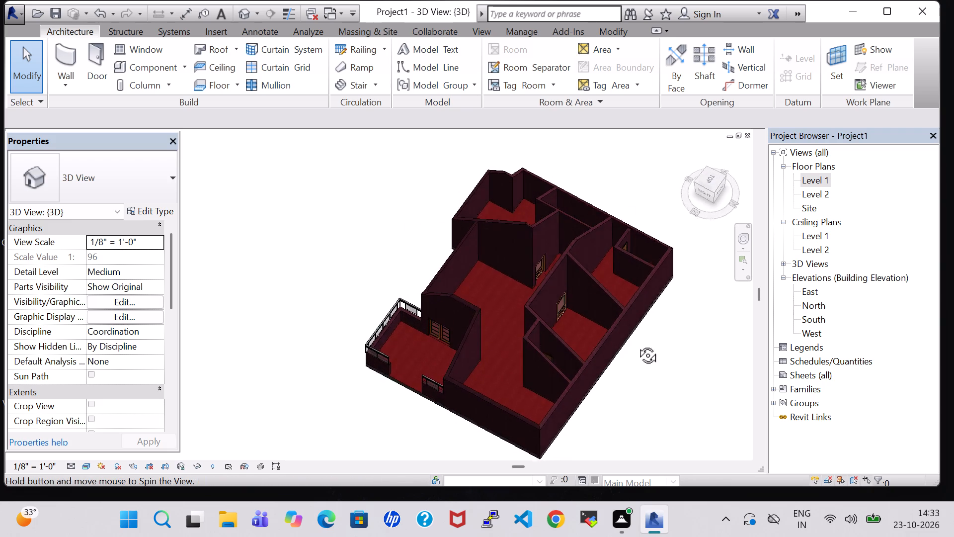
pyautogui.keyDown('shift'); pyautogui.moveTo(636, 344); pyautogui.dragTo(636, 347, button='middle'); pyautogui.keyUp('shift')
pyautogui.keyDown('shift'); pyautogui.moveTo(636, 344); pyautogui.dragTo(637, 332, button='middle'); pyautogui.keyUp('shift')
pyautogui.keyDown('shift'); pyautogui.moveTo(637, 319); pyautogui.dragTo(637, 310, button='middle'); pyautogui.keyUp('shift')
pyautogui.keyDown('shift'); pyautogui.moveTo(612, 361); pyautogui.dragTo(635, 297, button='middle'); pyautogui.keyUp('shift')
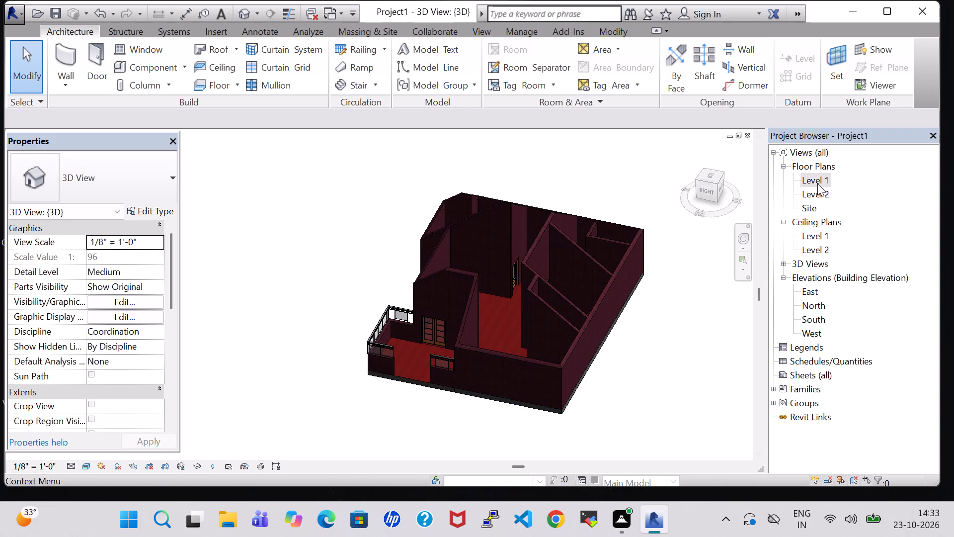
# Return to the Level 1 floor plan and nudge the BED ROOM 2 tag slightly right, away from the bath wall.
pyautogui.keyDown('shift'); pyautogui.moveTo(630, 342); pyautogui.dragTo(603, 456, button='middle'); pyautogui.keyUp('shift')
pyautogui.doubleClick(820, 179)
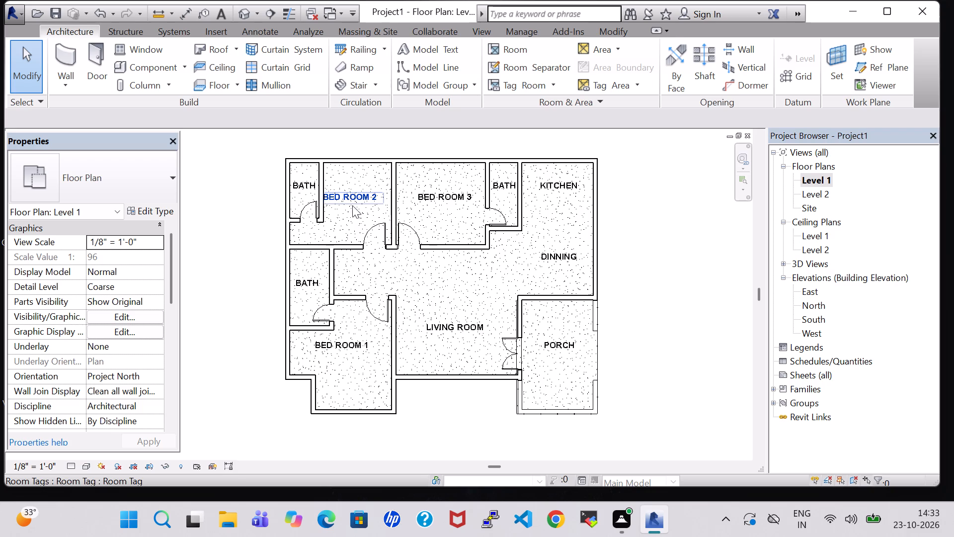
pyautogui.click(366, 199)
pyautogui.press('Right')
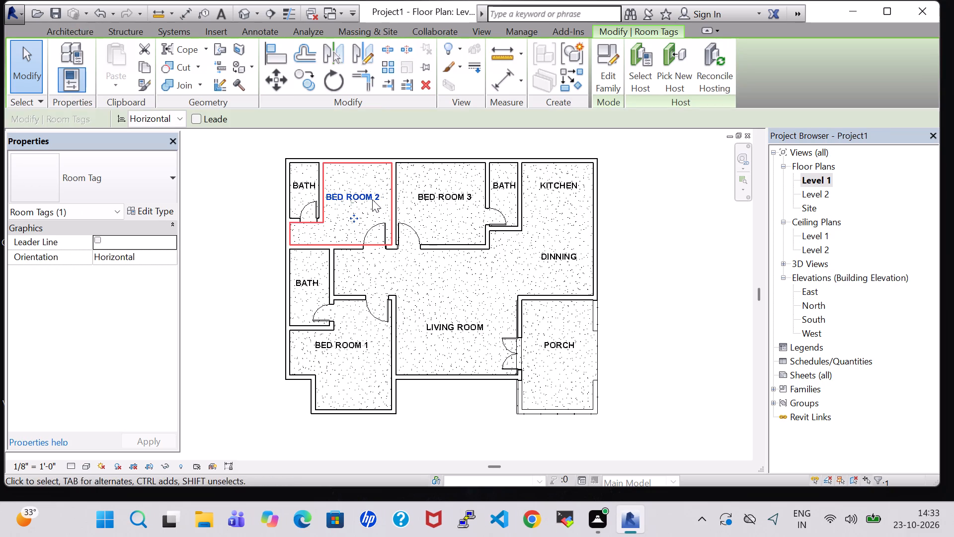
pyautogui.press('Right')
pyautogui.click(694, 280)
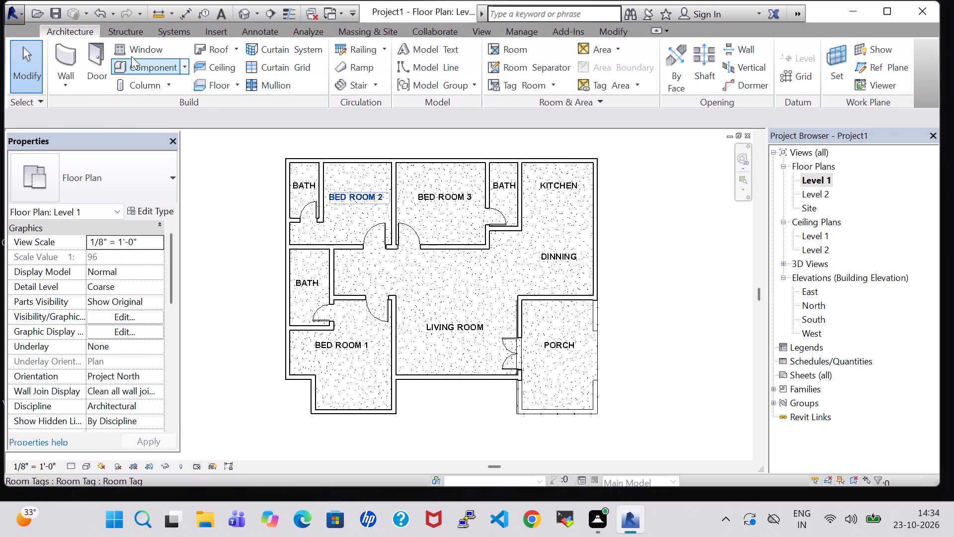
# Load the residential door family Door-Interior-Single-Full Glass-Wood in the 20" x 80" type for door placement.
pyautogui.click(99, 65)
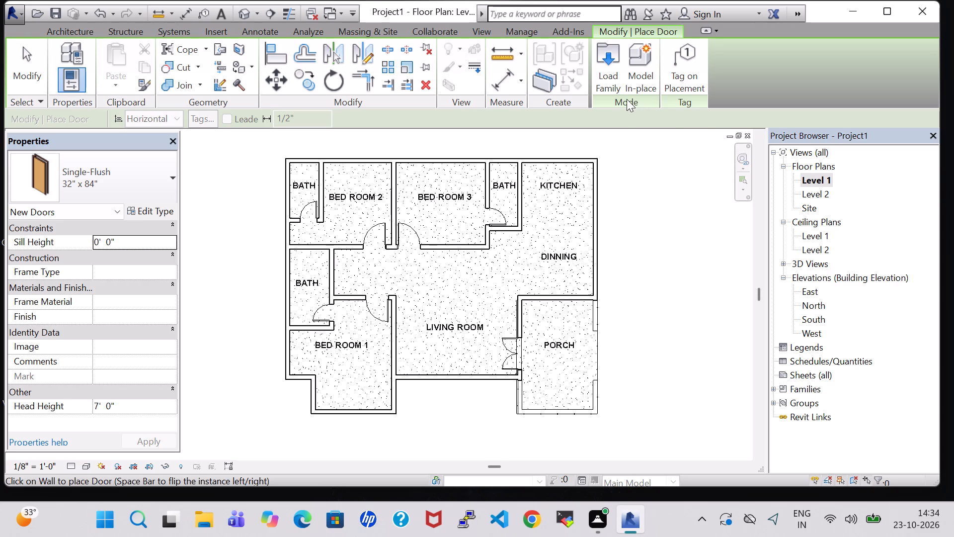
pyautogui.click(603, 81)
pyautogui.scroll(-1, 536, 274)
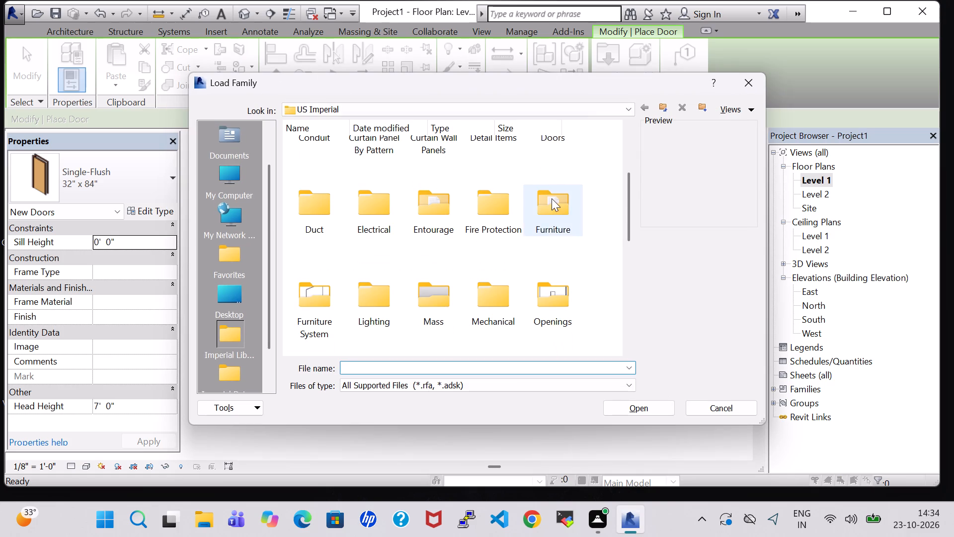
pyautogui.scroll(1, 552, 198)
pyautogui.doubleClick(541, 246)
pyautogui.doubleClick(414, 171)
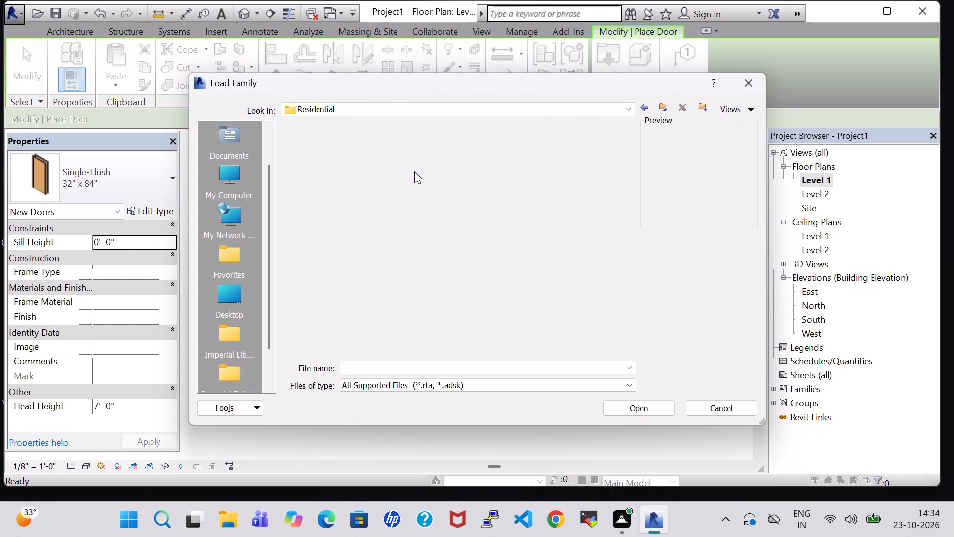
pyautogui.scroll(-2, 461, 211)
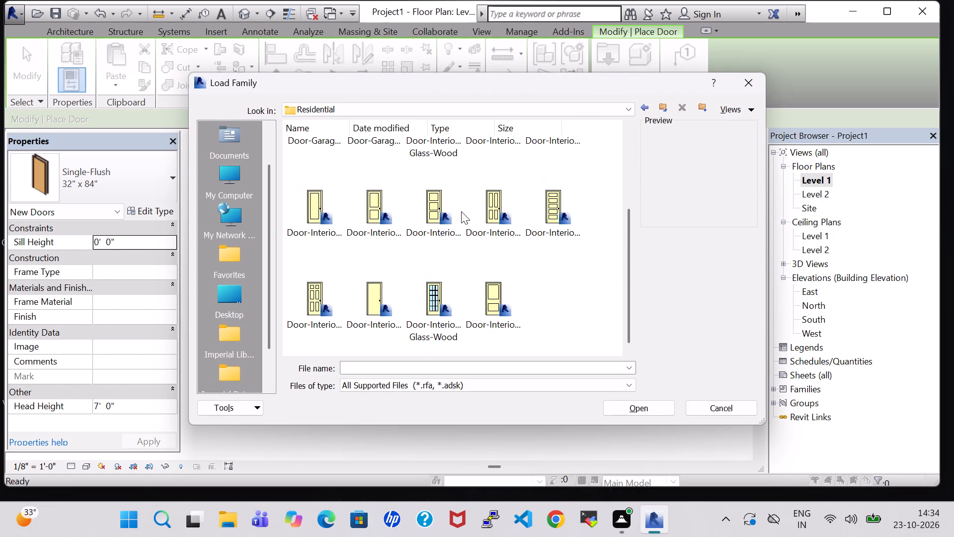
pyautogui.scroll(3, 455, 290)
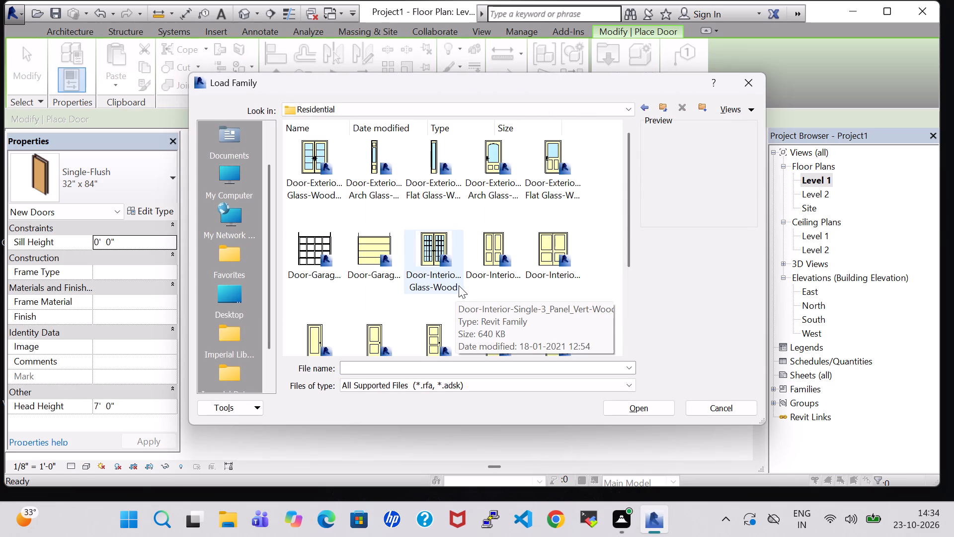
pyautogui.scroll(-1, 459, 285)
pyautogui.click(434, 296)
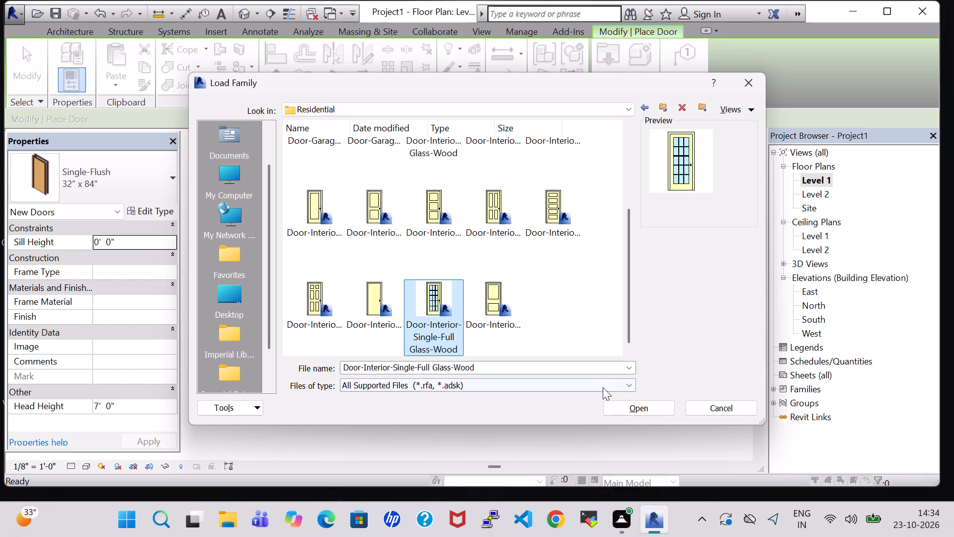
pyautogui.click(631, 411)
pyautogui.click(445, 228)
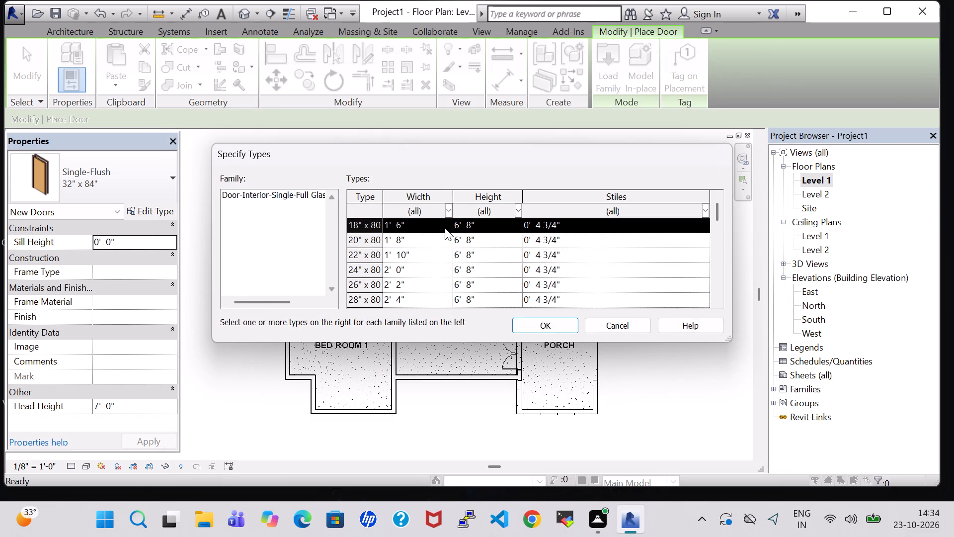
pyautogui.click(442, 244)
pyautogui.click(559, 326)
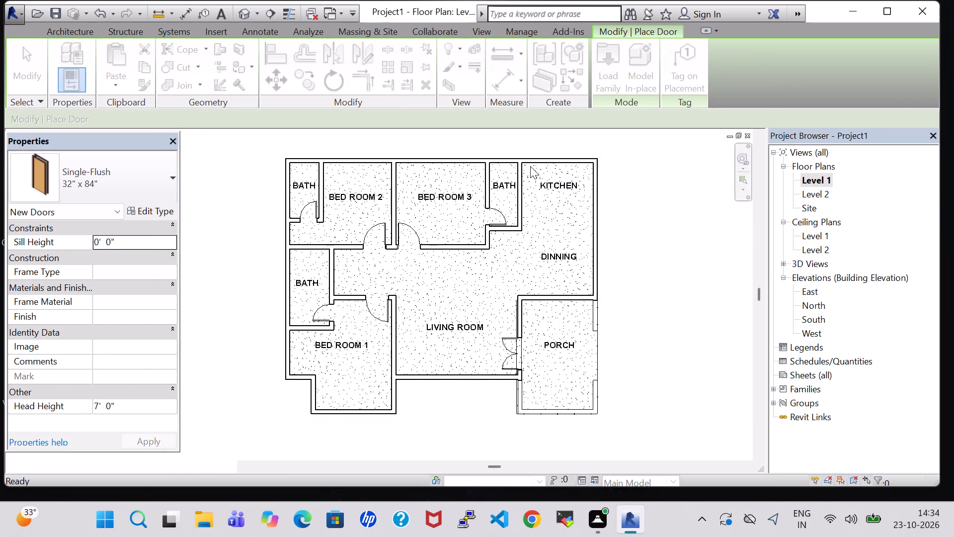
# Place the 20" x 80" full-glass wood door in the kitchen's upper exterior wall near the bath, swinging inward.
pyautogui.scroll(2, 539, 178)
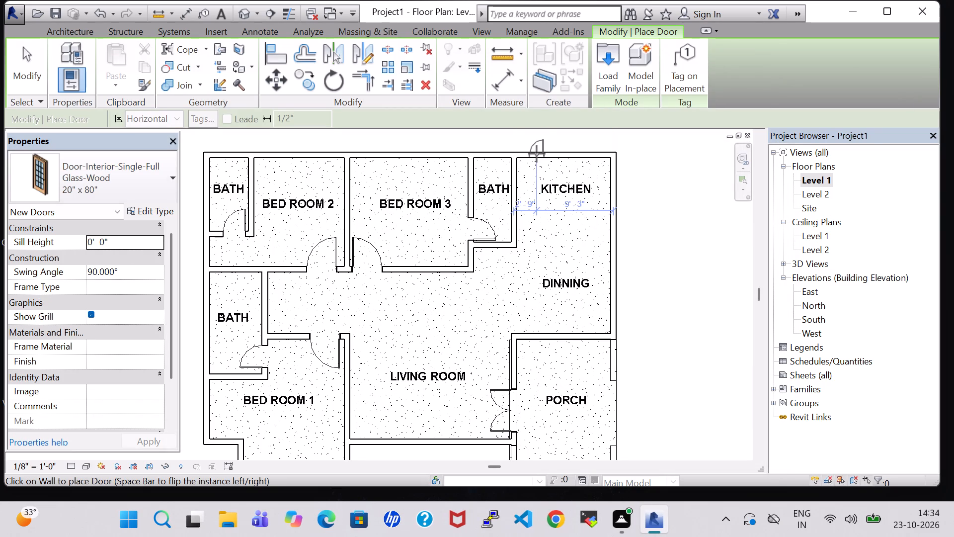
pyautogui.press('space')
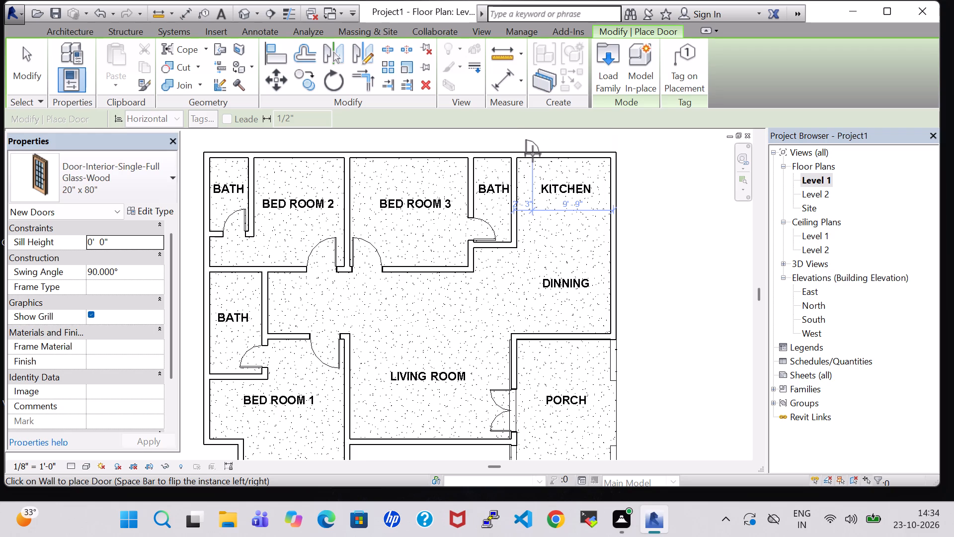
pyautogui.press('space')
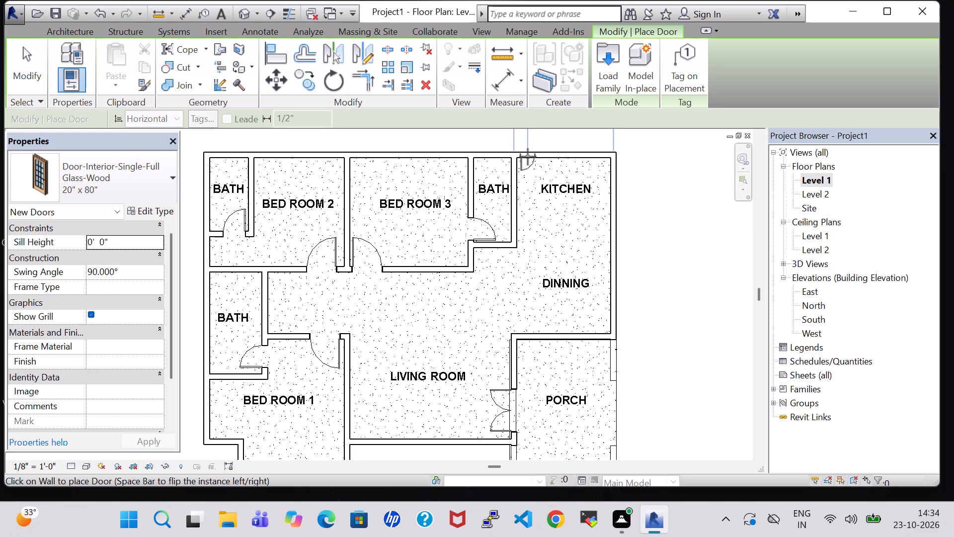
pyautogui.click(528, 157)
pyautogui.press('Escape')
pyautogui.press('Escape')
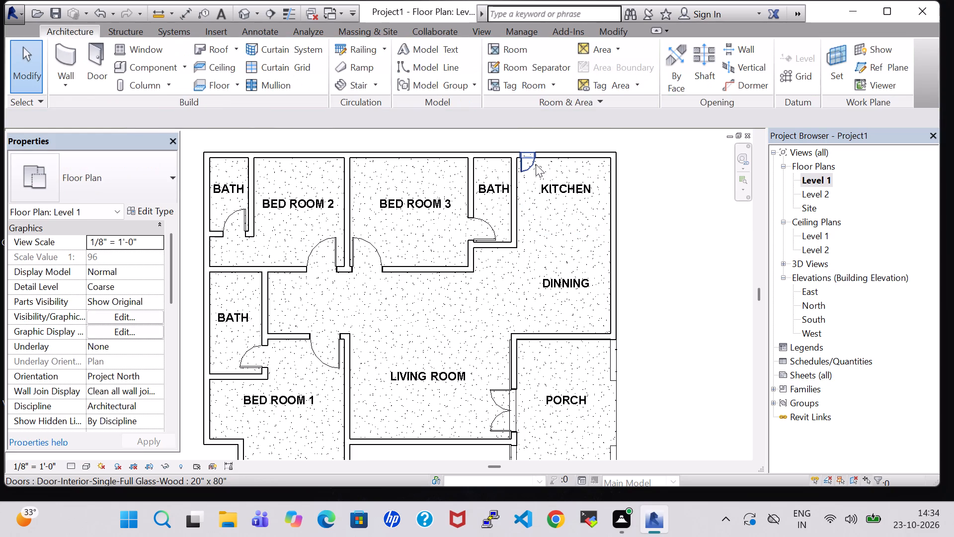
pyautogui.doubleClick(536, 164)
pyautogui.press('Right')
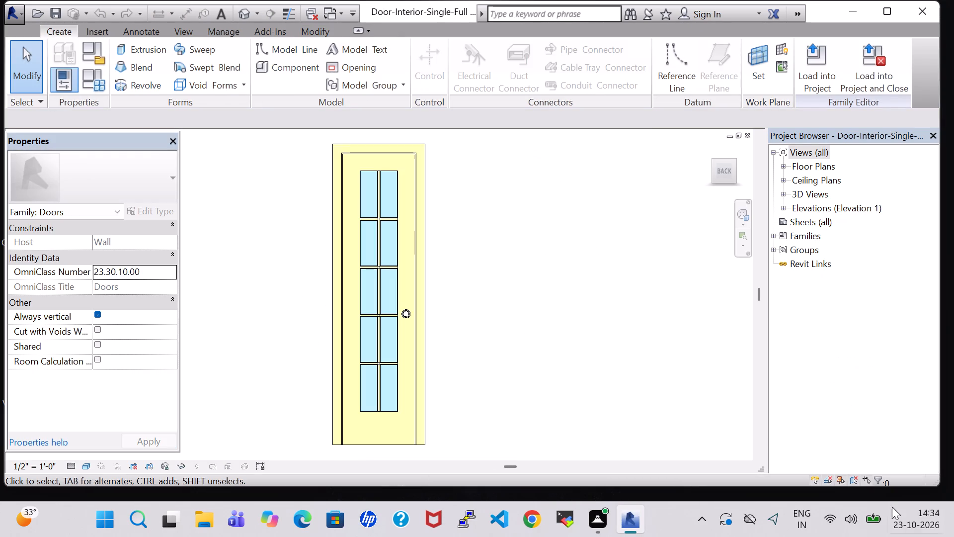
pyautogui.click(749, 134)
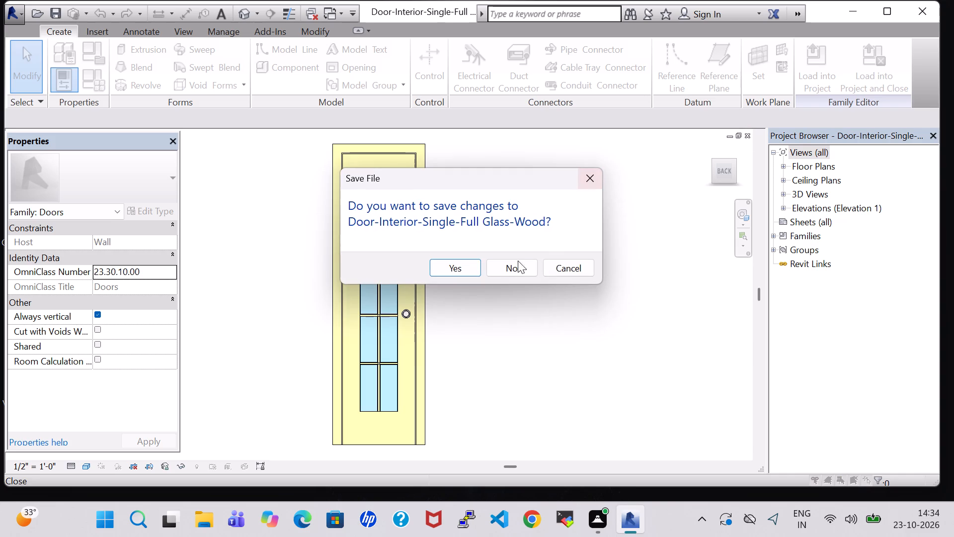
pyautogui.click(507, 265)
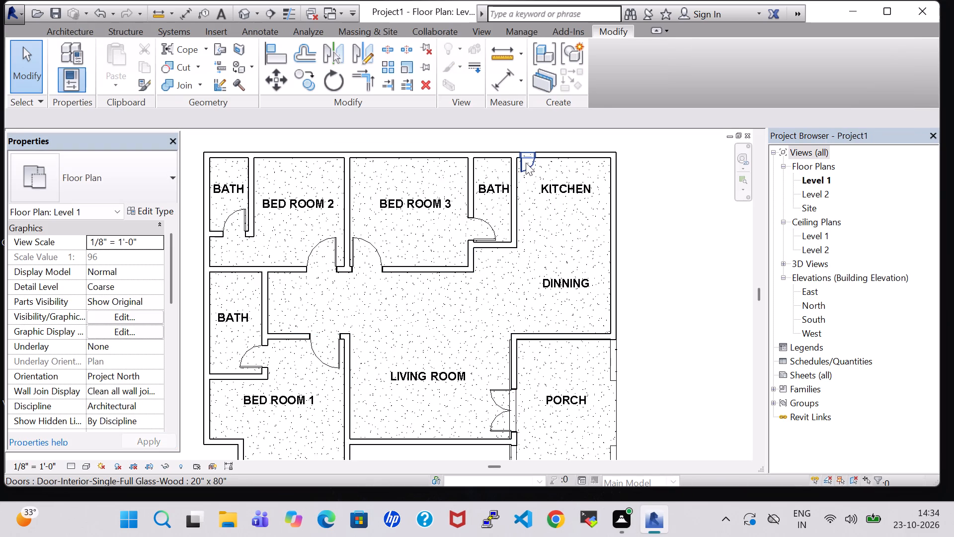
# Nudge the kitchen's glass door slightly right, to about 2'-0" from the wall shared with the bath.
pyautogui.click(526, 163)
pyautogui.press('Right')
pyautogui.press('Right')
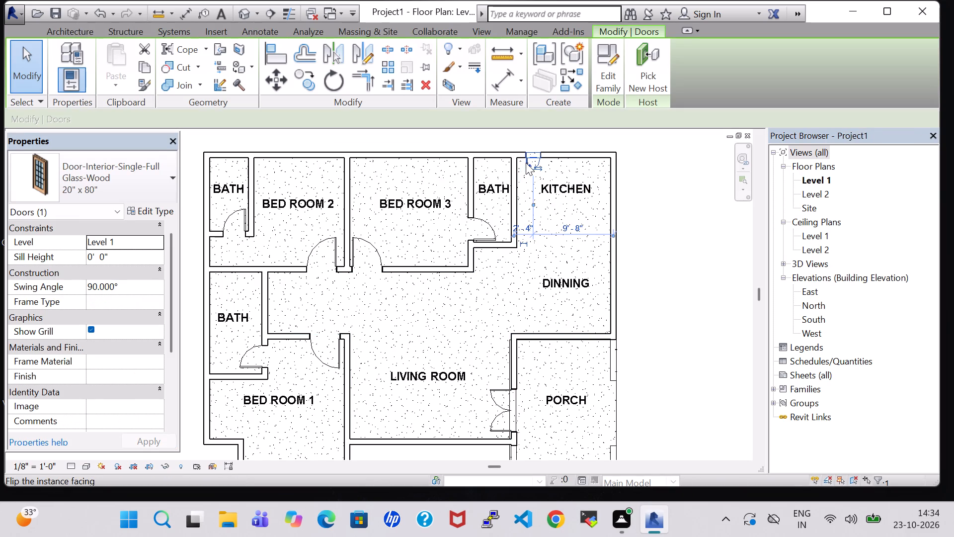
pyautogui.press('Left')
# Set the width of the kitchen glass door's type to 2' 8" and apply it.
pyautogui.click(131, 207)
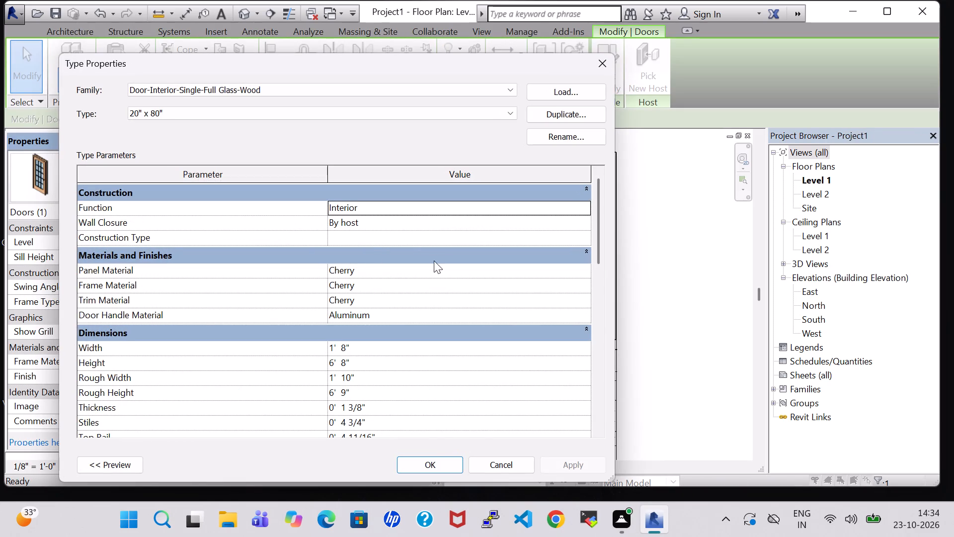
pyautogui.click(334, 348)
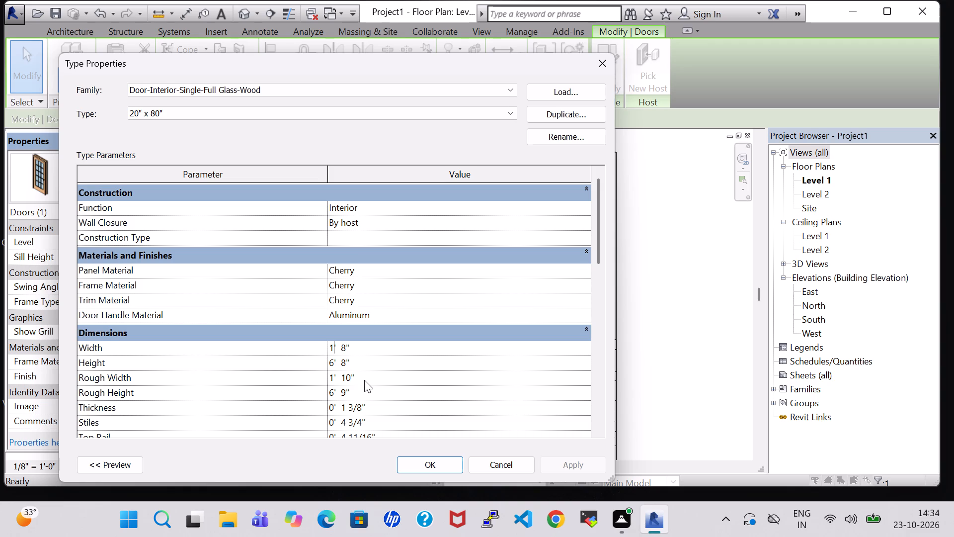
pyautogui.press('BackSpace')
pyautogui.press('2')
pyautogui.press('Return')
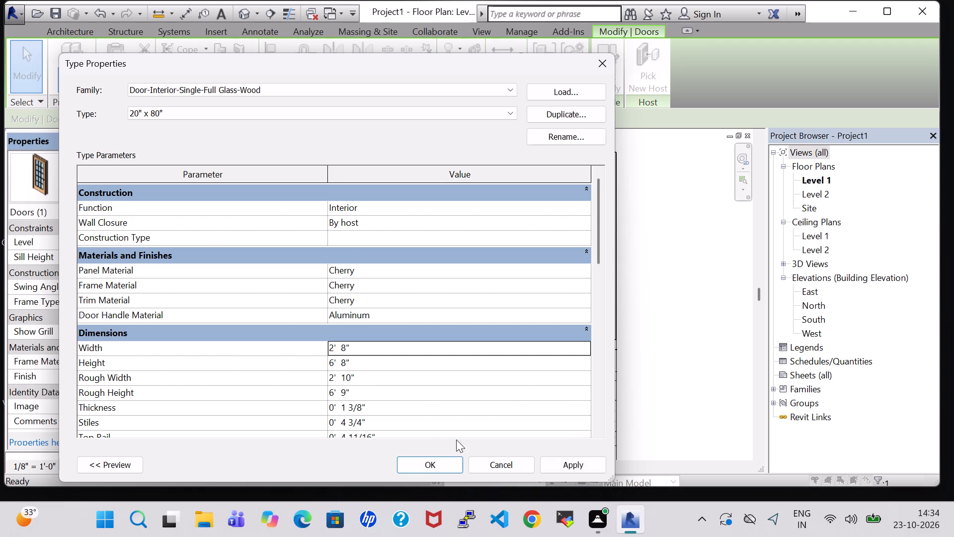
pyautogui.click(574, 462)
pyautogui.click(445, 458)
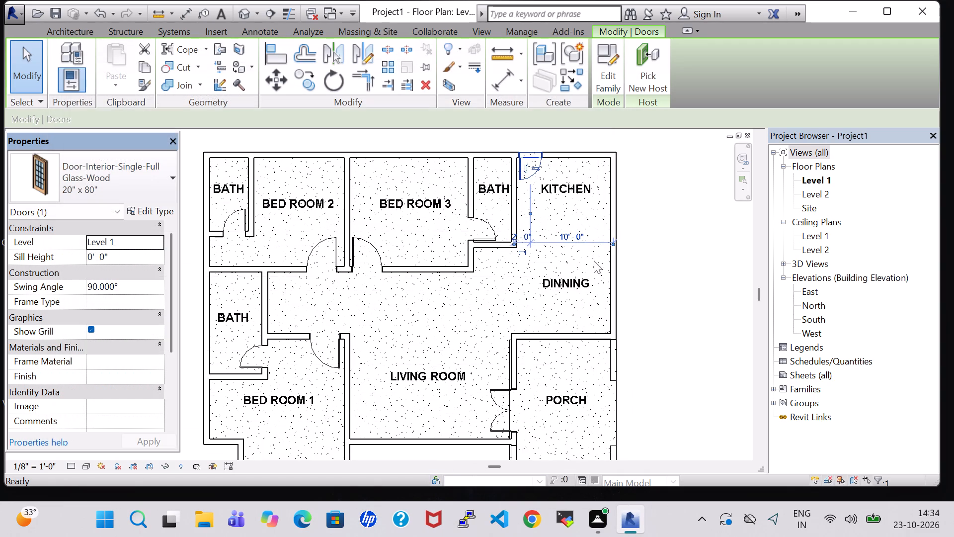
pyautogui.doubleClick(646, 256)
# Open the kitchen glass door's family to view its design, and close it without saving.
pyautogui.doubleClick(531, 172)
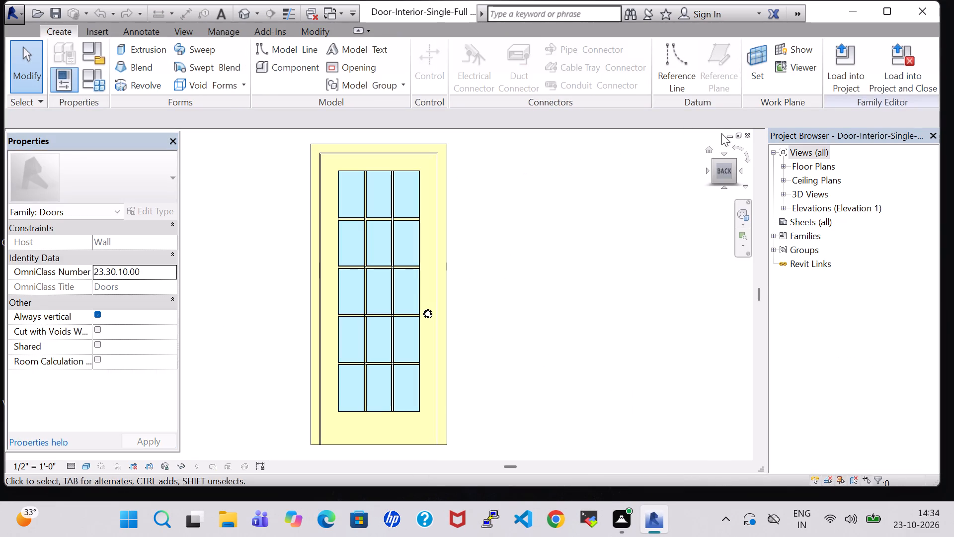
pyautogui.click(750, 134)
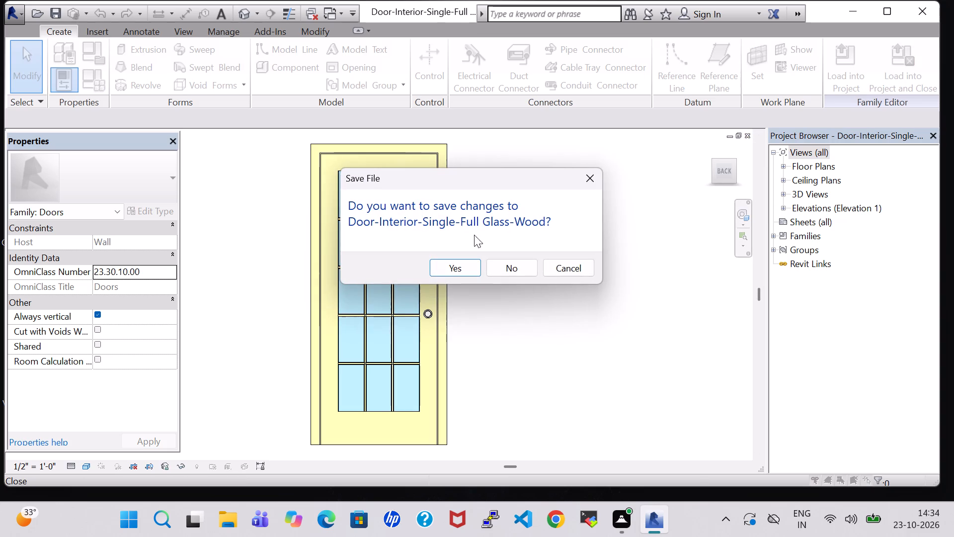
pyautogui.click(509, 271)
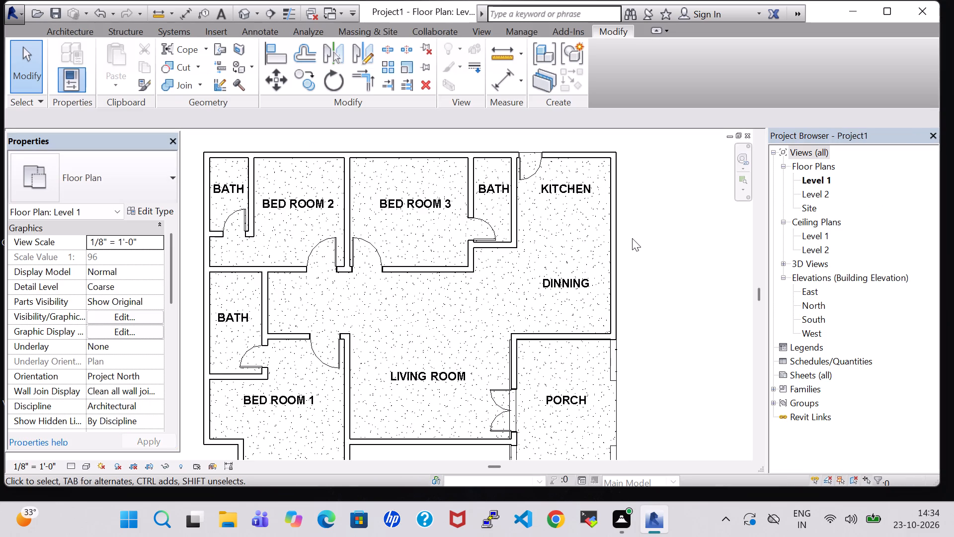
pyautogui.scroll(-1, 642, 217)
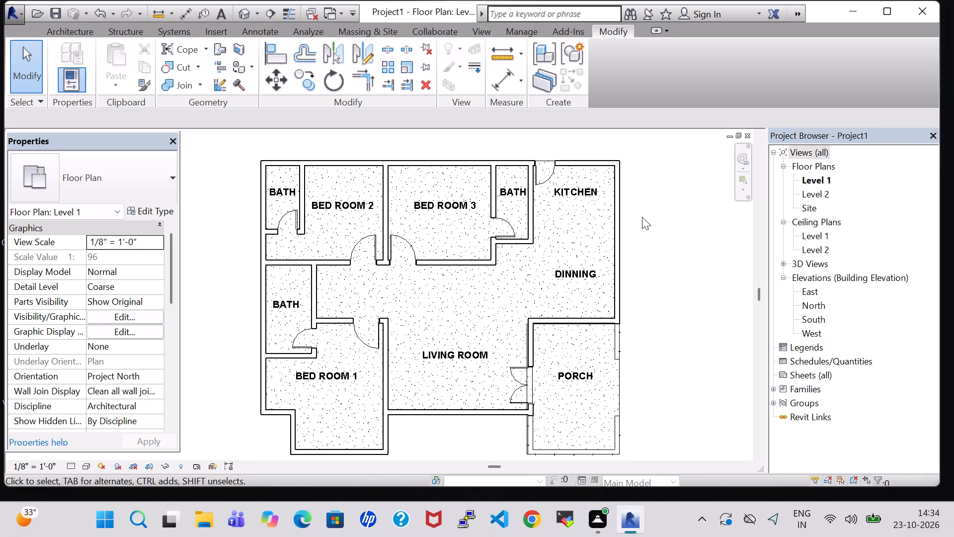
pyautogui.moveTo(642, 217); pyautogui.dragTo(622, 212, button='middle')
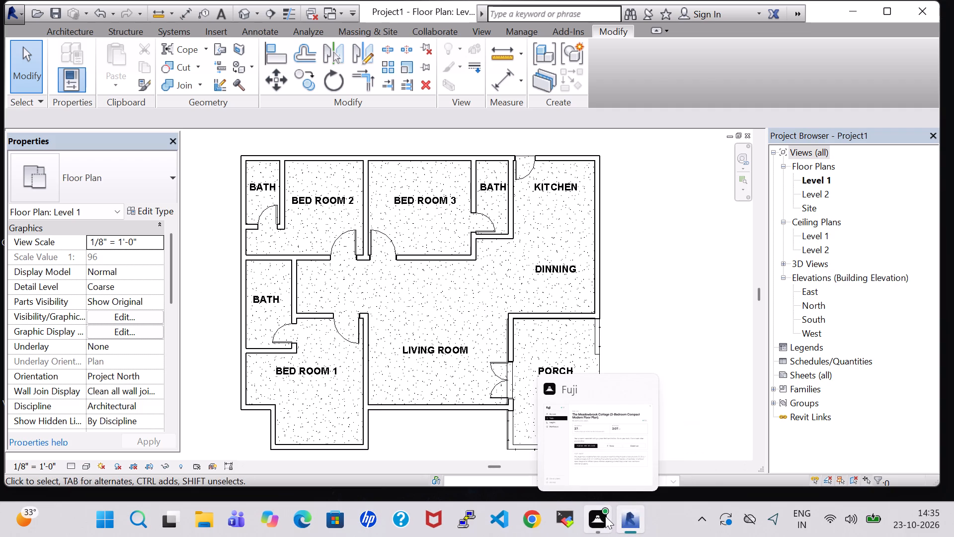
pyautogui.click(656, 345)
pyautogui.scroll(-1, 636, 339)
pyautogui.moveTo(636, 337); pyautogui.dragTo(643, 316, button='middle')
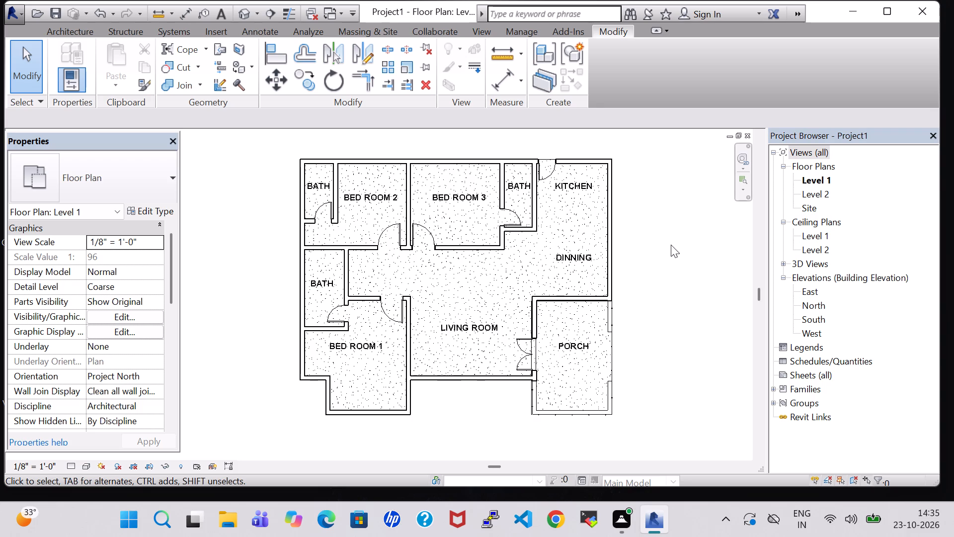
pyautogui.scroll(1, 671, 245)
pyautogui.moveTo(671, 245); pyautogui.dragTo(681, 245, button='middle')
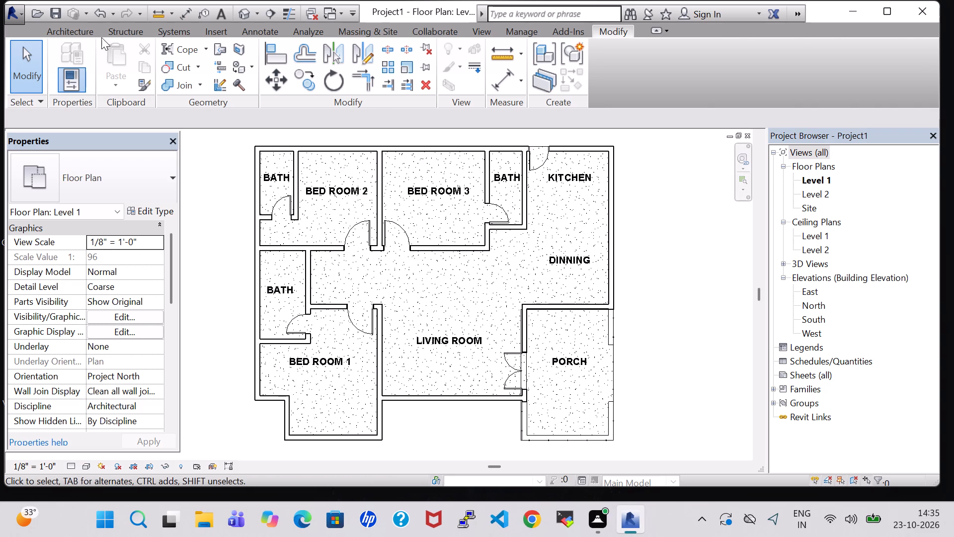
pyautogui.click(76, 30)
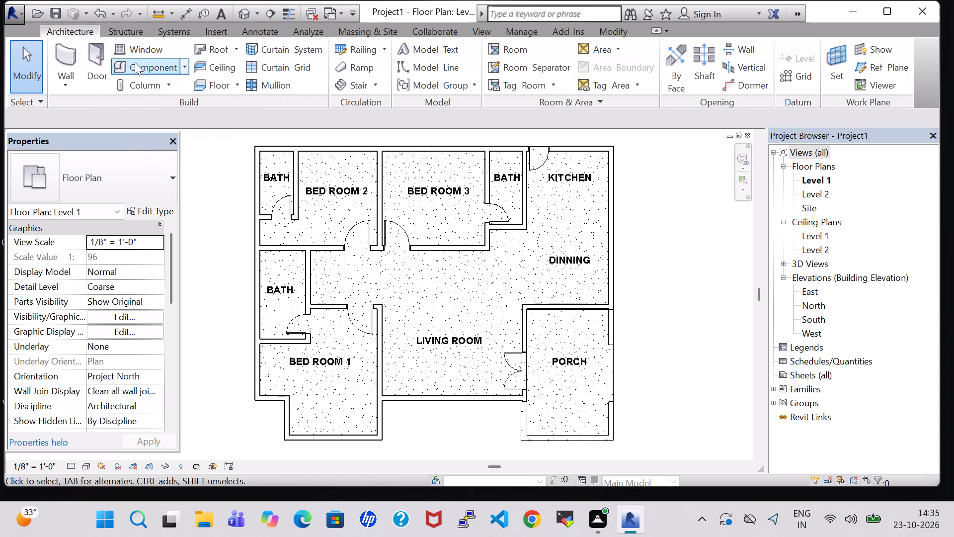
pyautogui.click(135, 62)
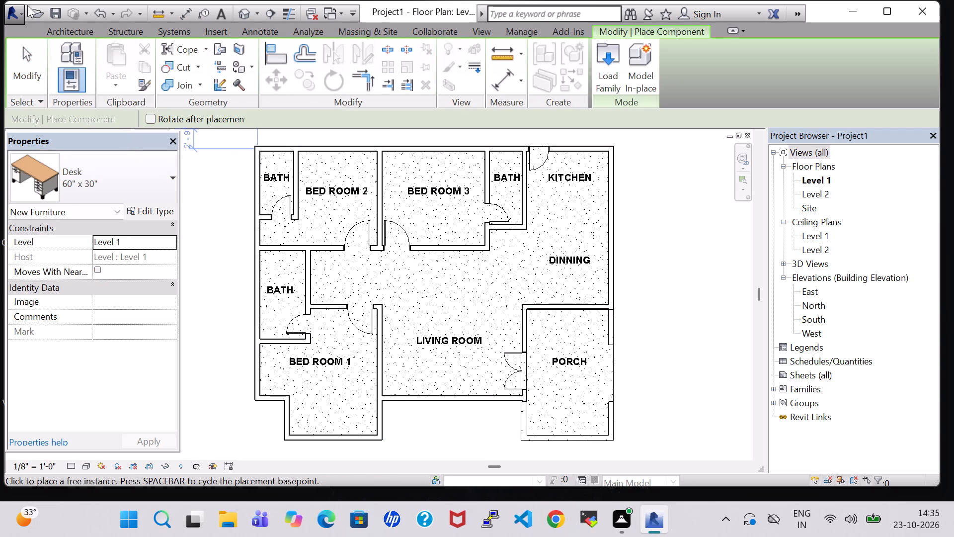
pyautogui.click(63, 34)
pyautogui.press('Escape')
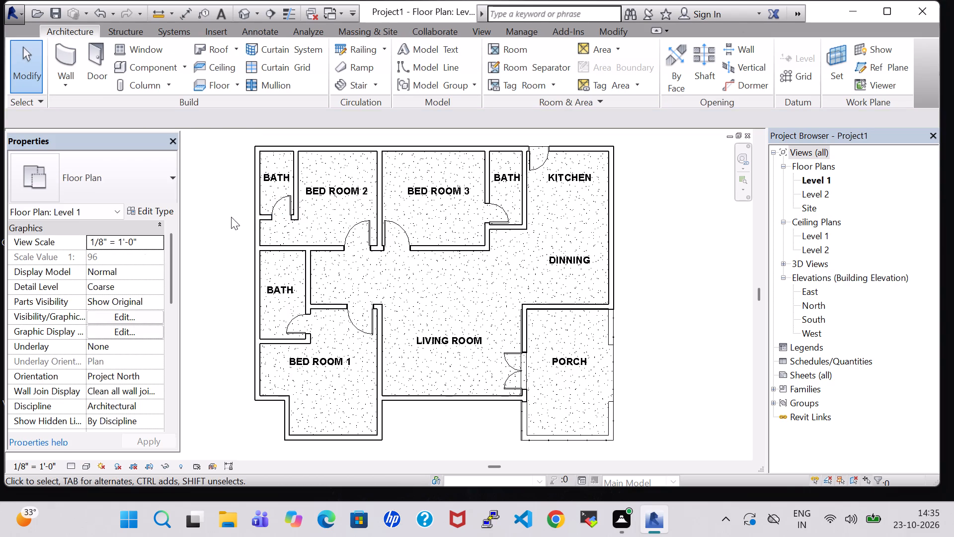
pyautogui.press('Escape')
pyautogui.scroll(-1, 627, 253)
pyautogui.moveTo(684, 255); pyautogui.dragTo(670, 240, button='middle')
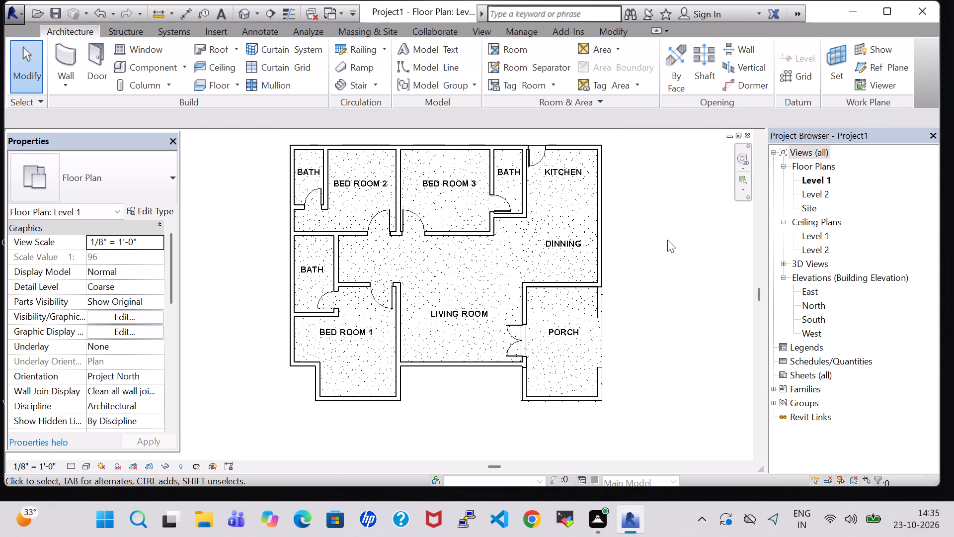
# Load the Casement 3x3 with Trim window family from the library's Windows folder.
pyautogui.click(154, 65)
pyautogui.click(50, 28)
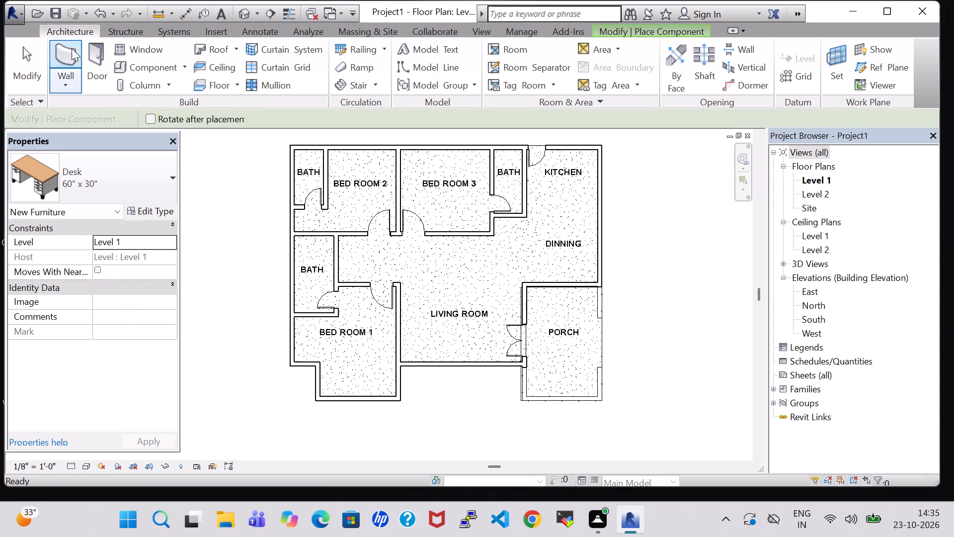
pyautogui.click(136, 49)
pyautogui.click(604, 75)
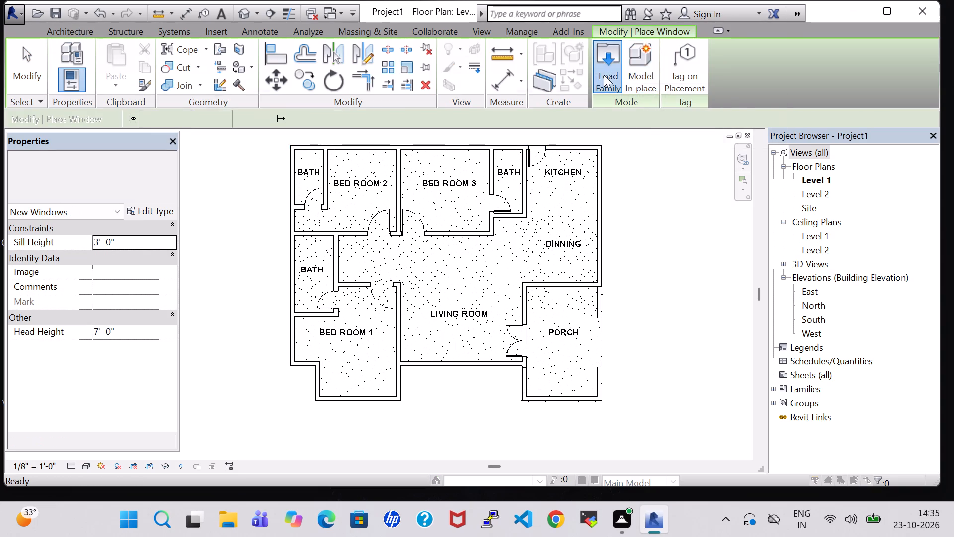
pyautogui.scroll(-3, 561, 235)
pyautogui.scroll(-2, 515, 255)
pyautogui.doubleClick(439, 306)
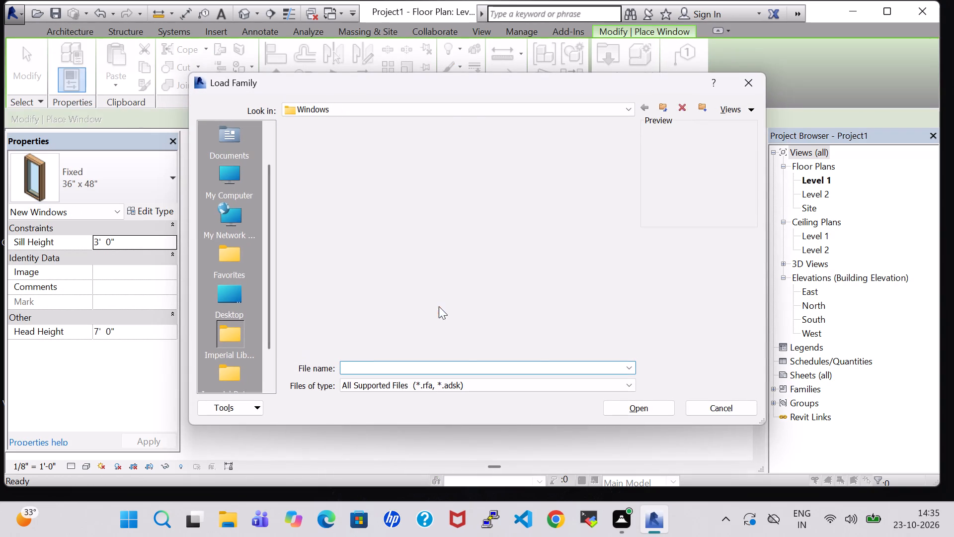
pyautogui.scroll(-1, 427, 160)
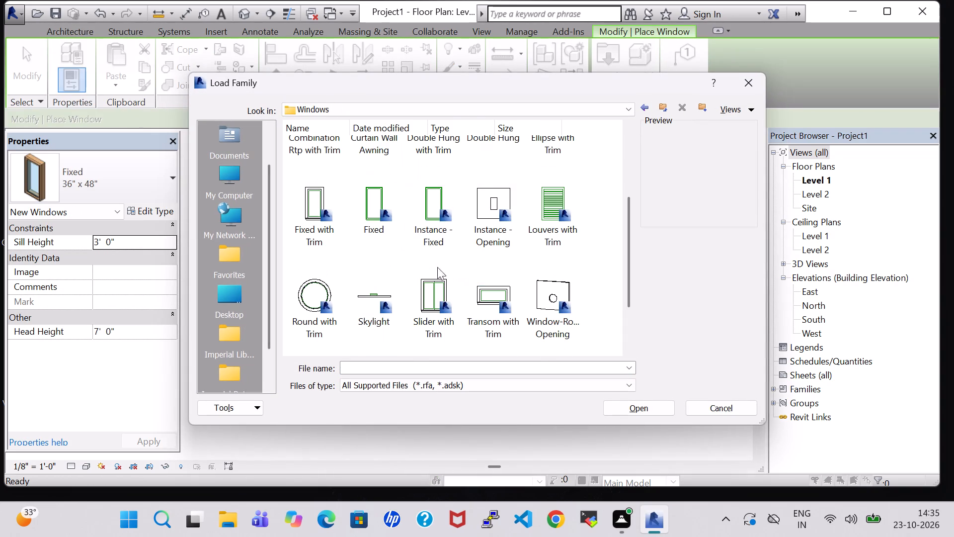
pyautogui.scroll(1, 439, 277)
pyautogui.click(433, 164)
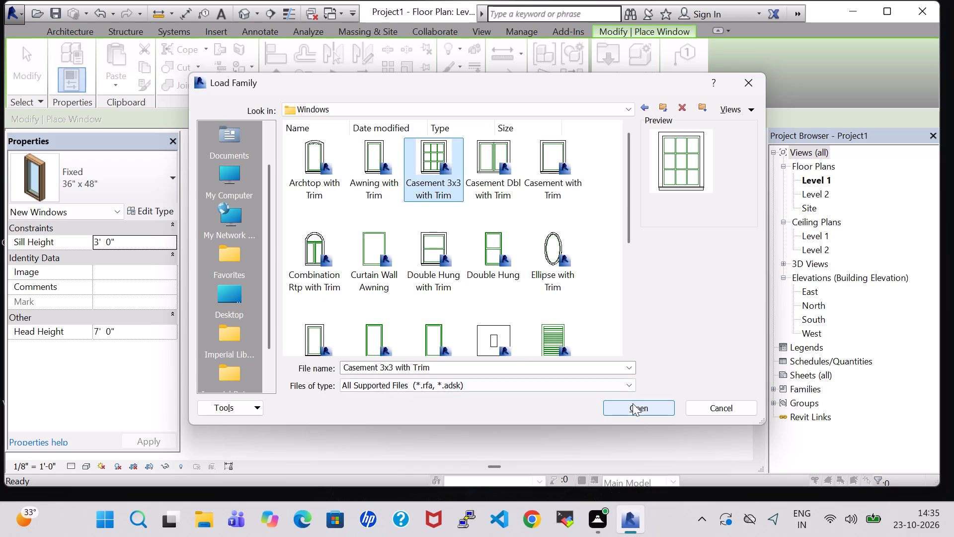
pyautogui.click(633, 403)
# Place 36" x 48" casement windows centred in the lower exterior walls of Living Room and Bed Room 1 and the upper walls of Bed Rooms 2 and 3.
pyautogui.scroll(1, 434, 327)
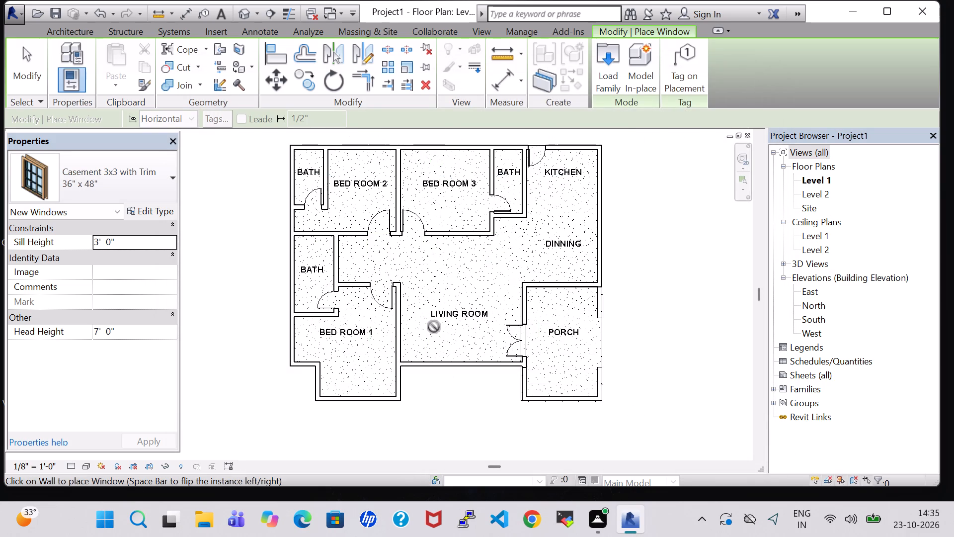
pyautogui.scroll(3, 434, 327)
pyautogui.scroll(-2, 376, 331)
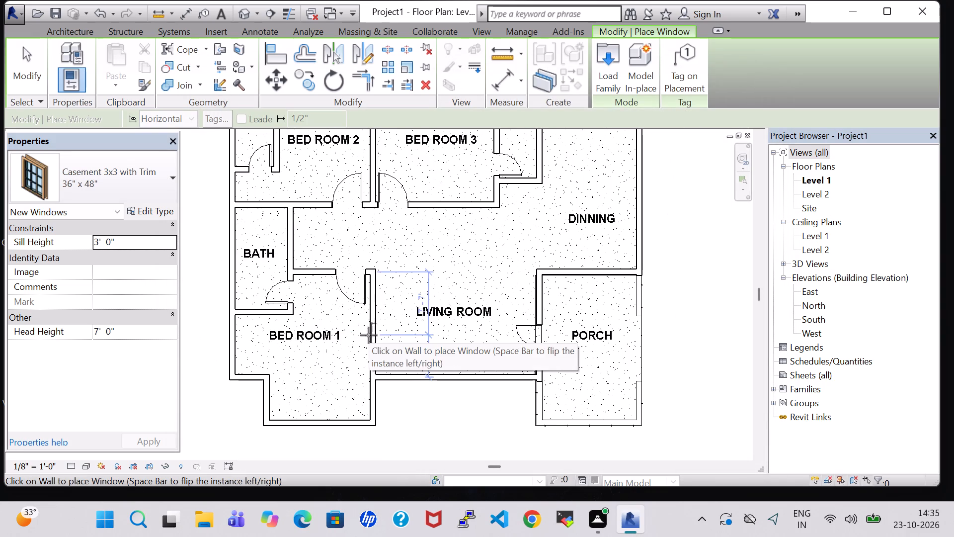
pyautogui.click(452, 383)
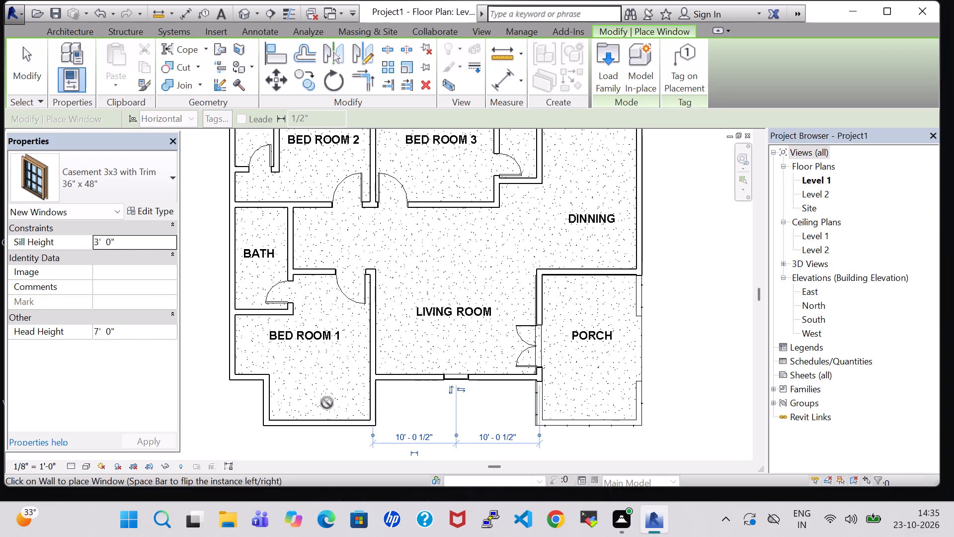
pyautogui.click(318, 424)
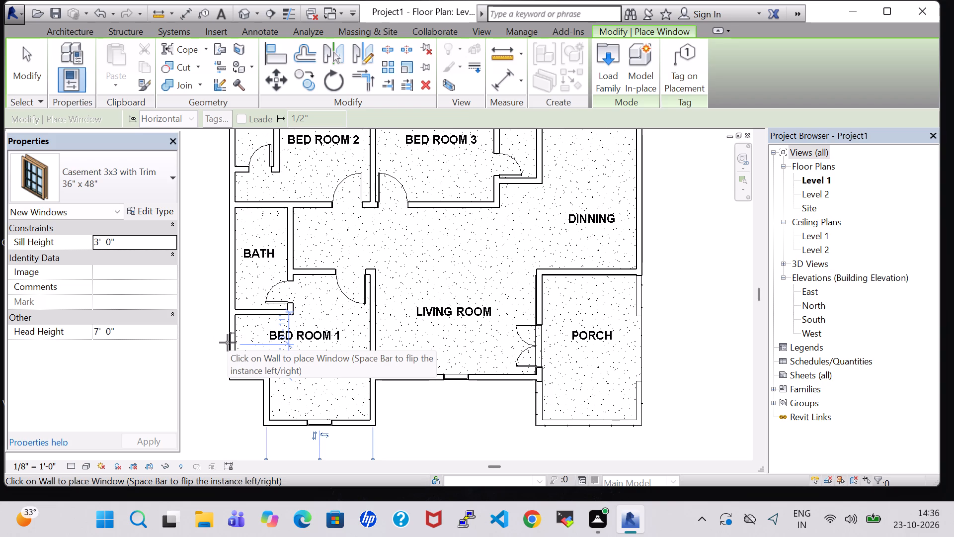
pyautogui.moveTo(254, 348); pyautogui.dragTo(258, 409, button='middle')
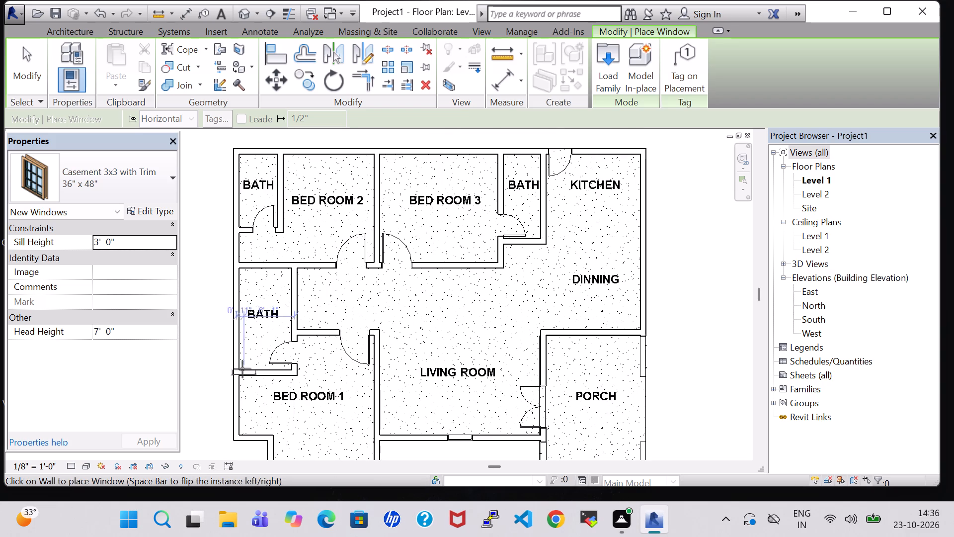
pyautogui.click(316, 145)
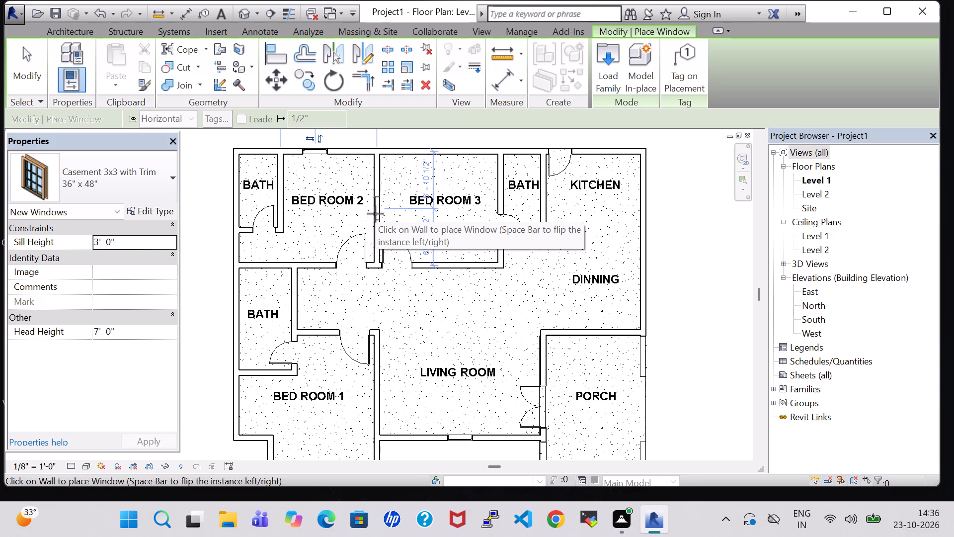
pyautogui.click(443, 146)
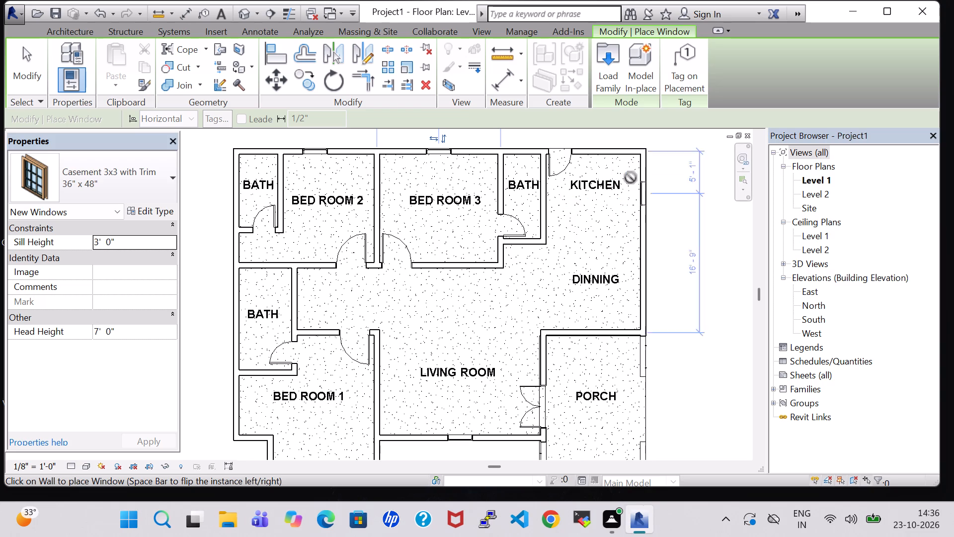
# Place two casement windows in the kitchen-dining right exterior wall, about 10'-3" apart, and one centred in the wall between dining and porch.
pyautogui.click(648, 200)
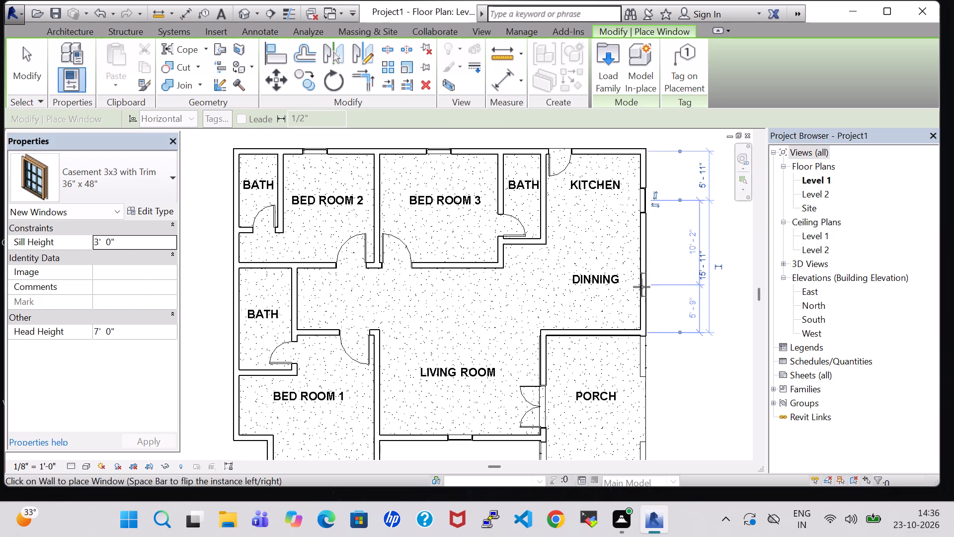
pyautogui.click(646, 285)
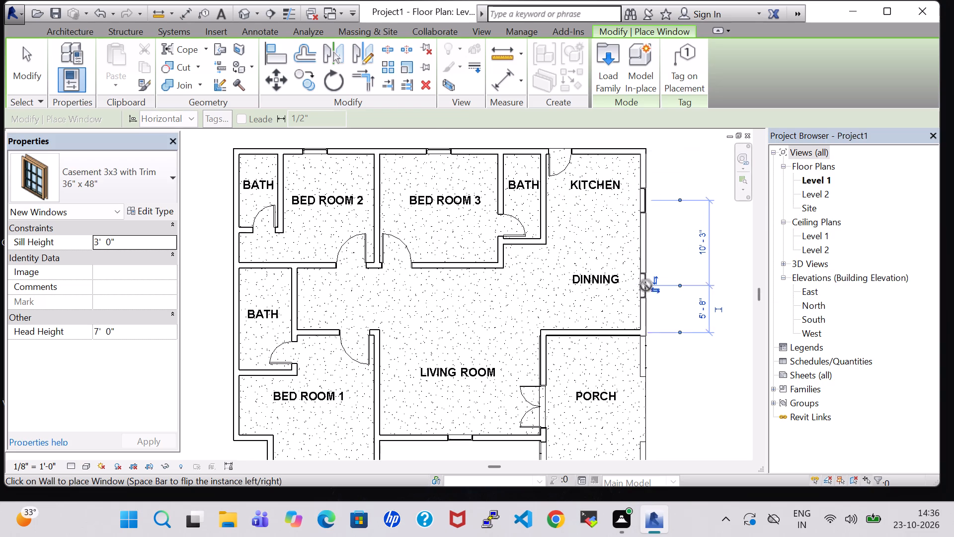
pyautogui.moveTo(682, 393); pyautogui.dragTo(645, 330, button='middle')
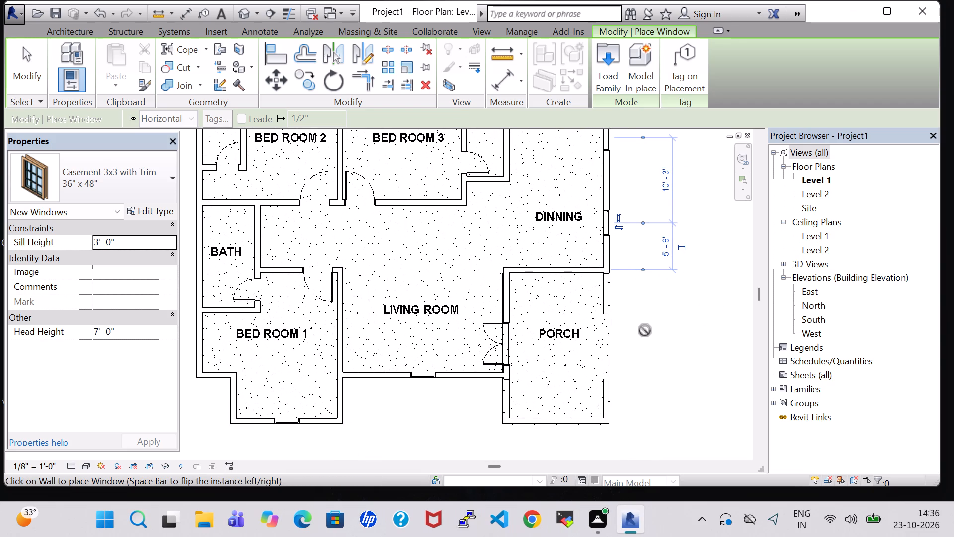
pyautogui.click(555, 272)
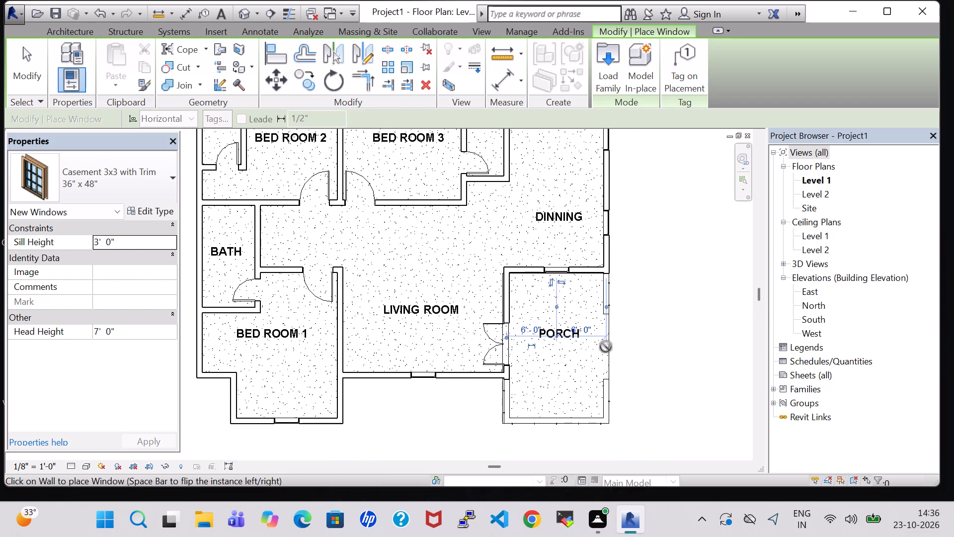
pyautogui.press('Escape')
pyautogui.press('Escape')
# Change the window between dining and porch to the 36" x 72" casement type.
pyautogui.click(565, 271)
pyautogui.click(120, 184)
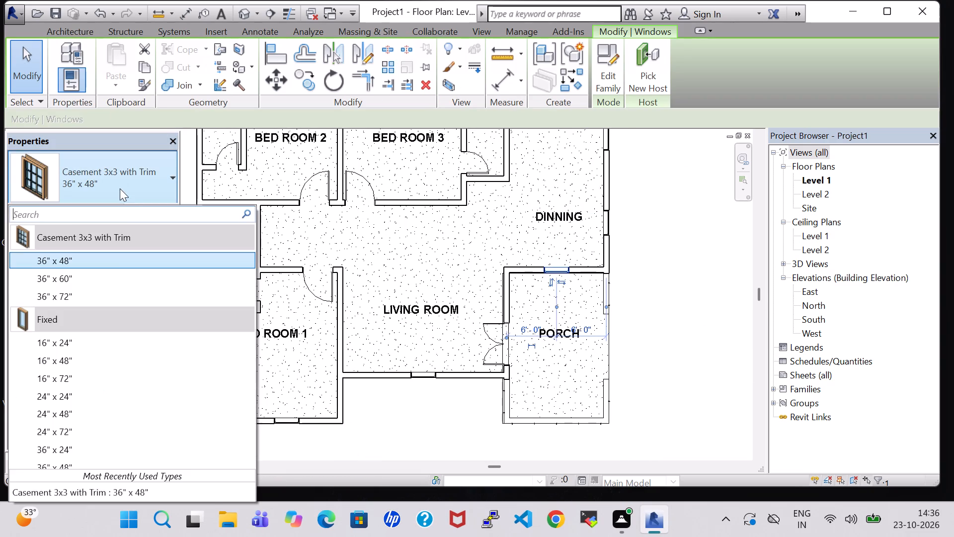
pyautogui.click(105, 298)
# Change the dining and kitchen windows in the right exterior wall to the 36" x 60" casement type.
pyautogui.click(602, 224)
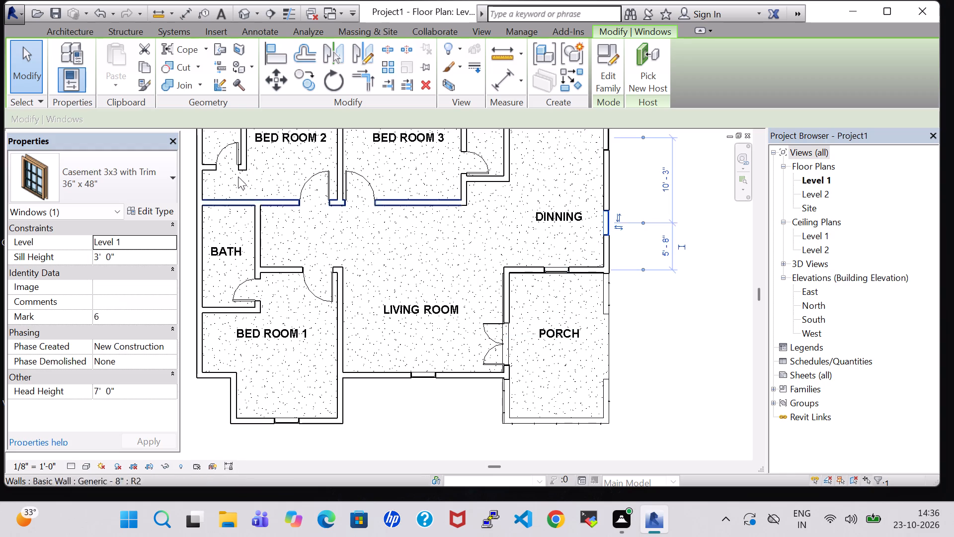
pyautogui.click(65, 172)
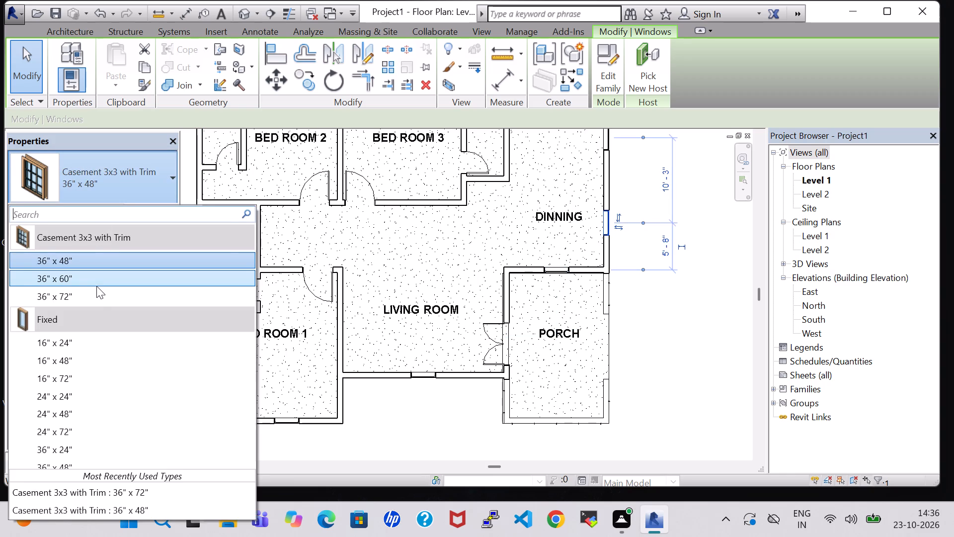
pyautogui.click(96, 286)
pyautogui.moveTo(684, 310); pyautogui.dragTo(660, 400, button='middle')
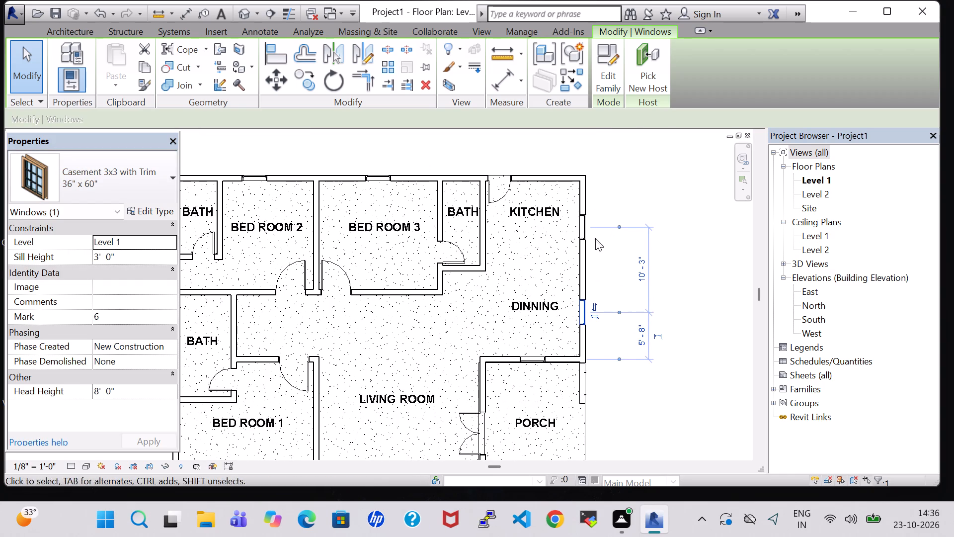
pyautogui.click(586, 234)
pyautogui.click(135, 179)
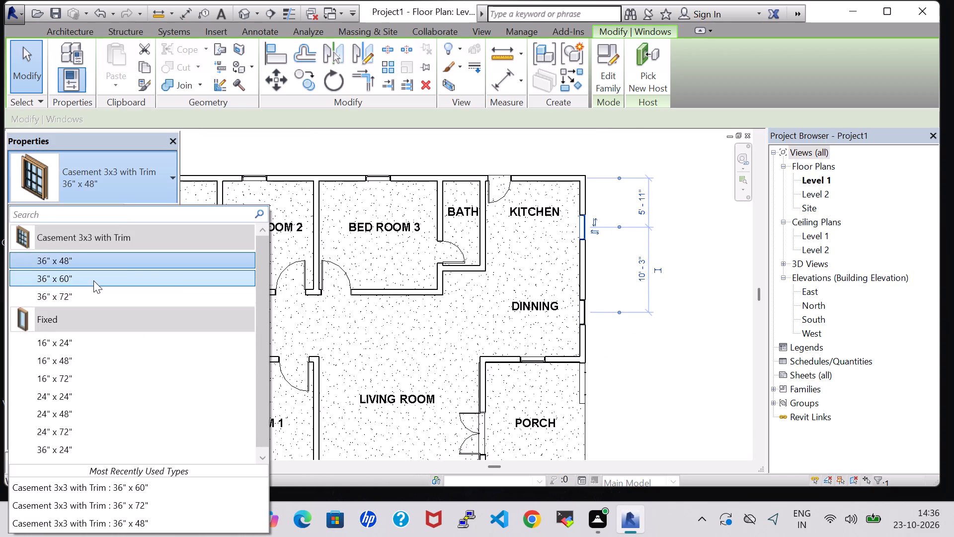
pyautogui.click(93, 280)
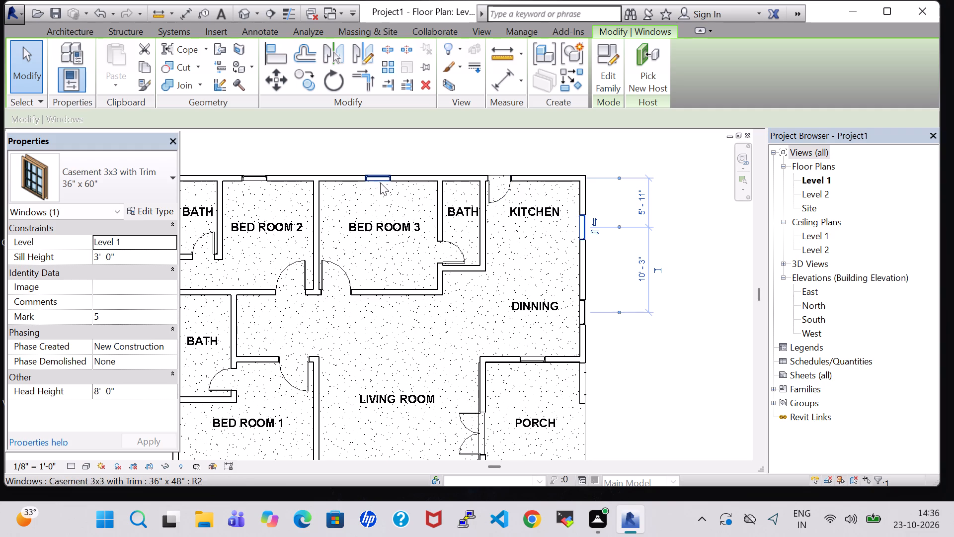
# Change the exterior windows of Bed Room 3, Bed Room 2 and Bed Room 1 to the 36" x 72" casement type.
pyautogui.click(378, 180)
pyautogui.click(62, 172)
pyautogui.click(88, 297)
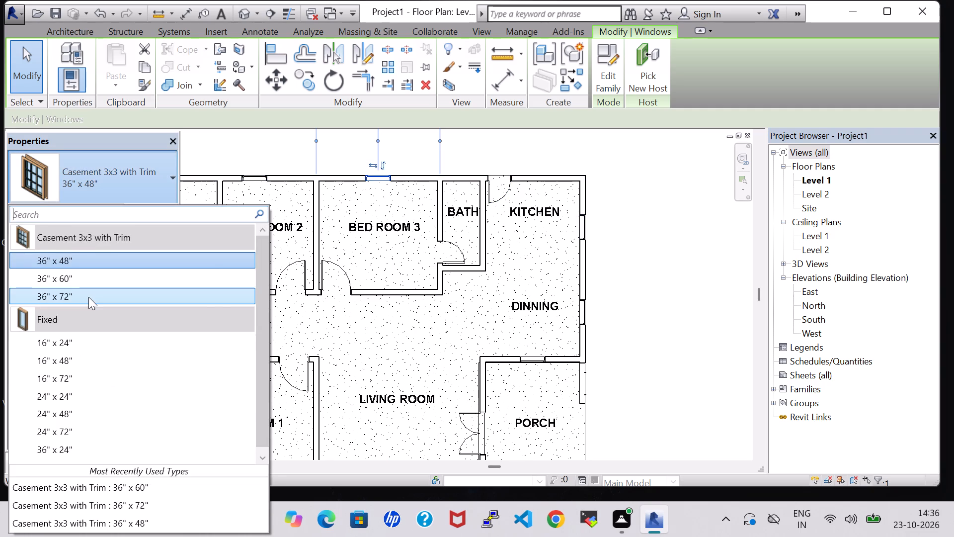
pyautogui.click(248, 178)
pyautogui.click(111, 185)
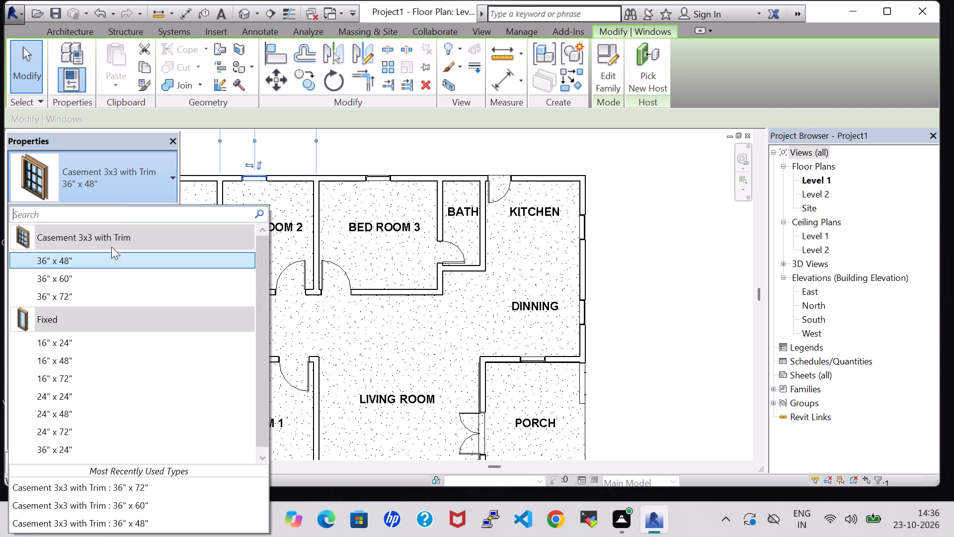
pyautogui.click(104, 299)
pyautogui.moveTo(598, 325); pyautogui.dragTo(659, 322, button='middle')
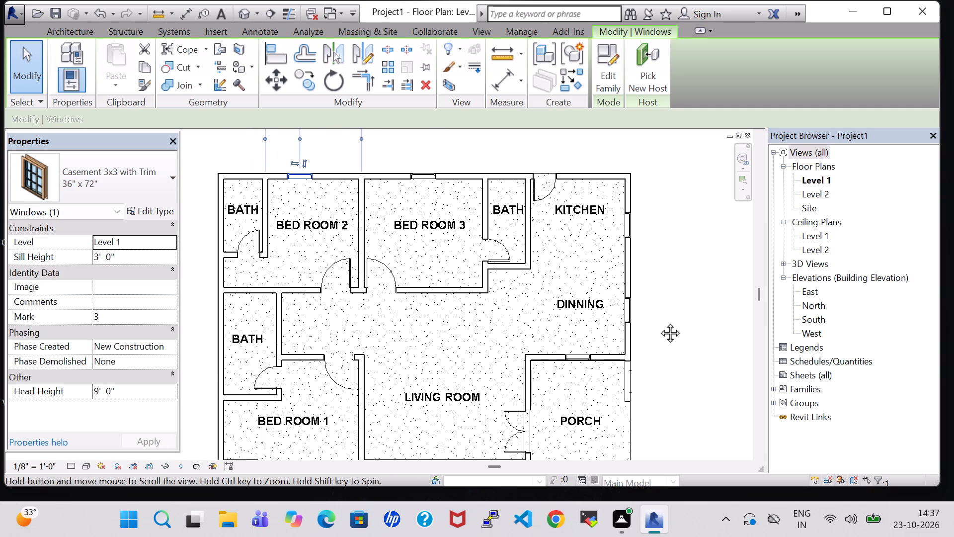
pyautogui.moveTo(659, 322); pyautogui.dragTo(703, 319, button='middle')
pyautogui.scroll(-1, 368, 332)
pyautogui.moveTo(368, 332); pyautogui.dragTo(354, 167, button='middle')
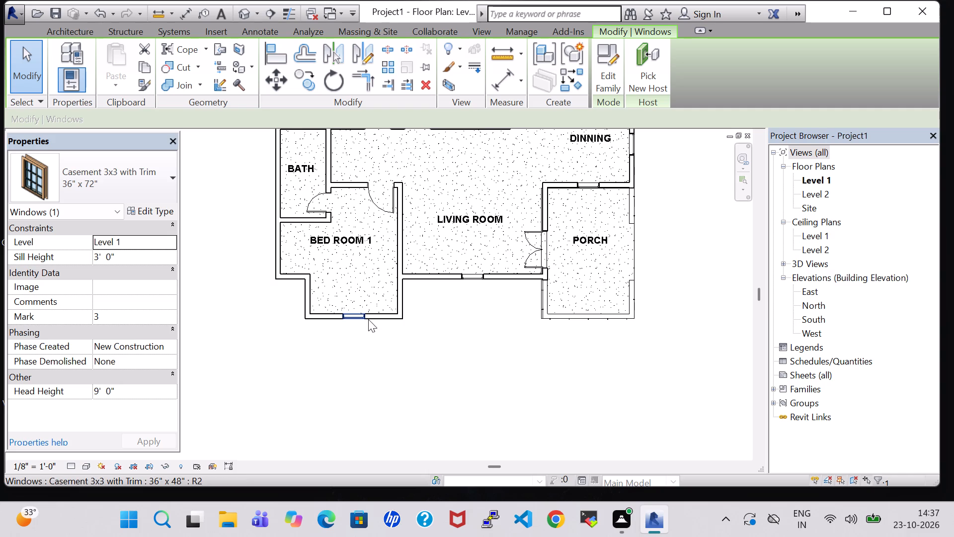
pyautogui.click(358, 318)
pyautogui.click(104, 178)
pyautogui.click(83, 296)
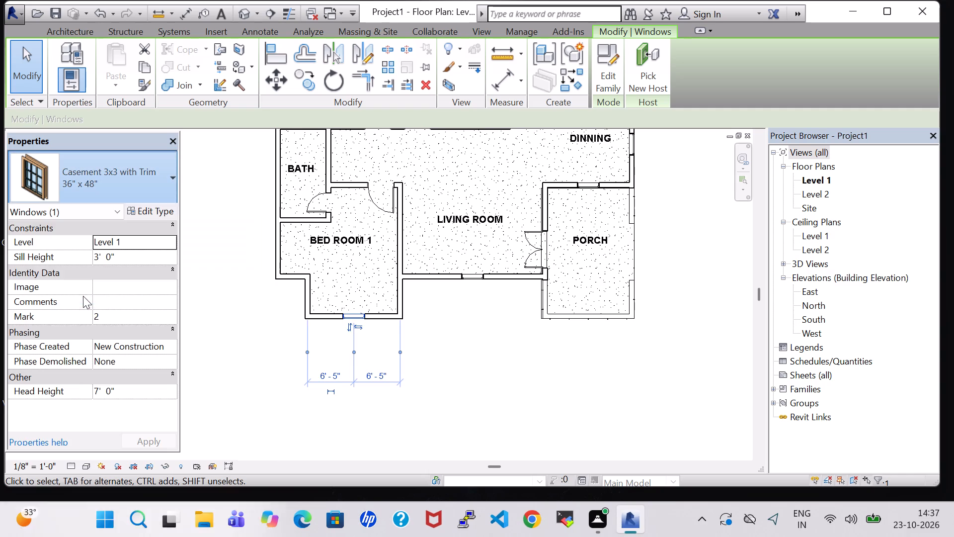
# Set the 36" x 72" casement window type's height to 5' 0" and width to 4' 0", and apply it.
pyautogui.click(150, 213)
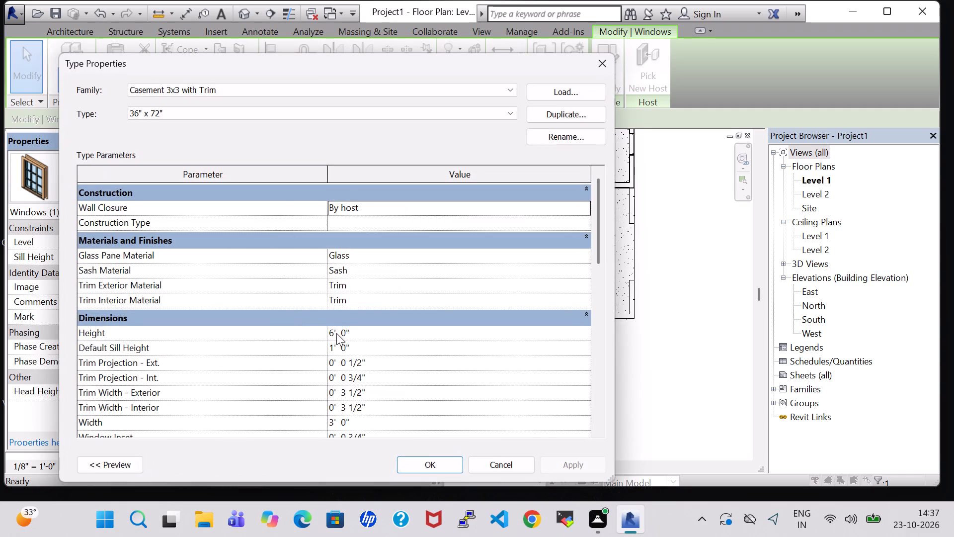
pyautogui.click(336, 334)
pyautogui.press('Left')
pyautogui.press('BackSpace')
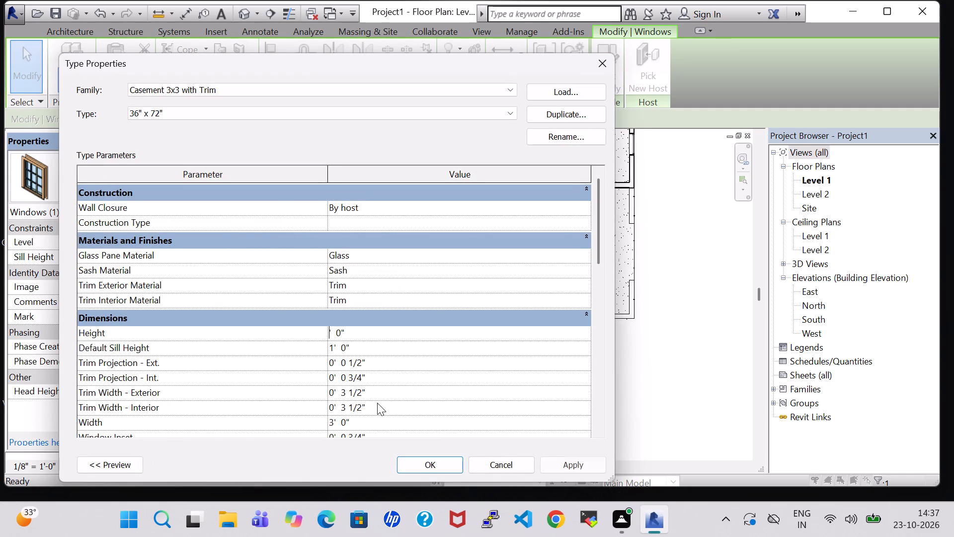
pyautogui.press('5')
pyautogui.click(333, 423)
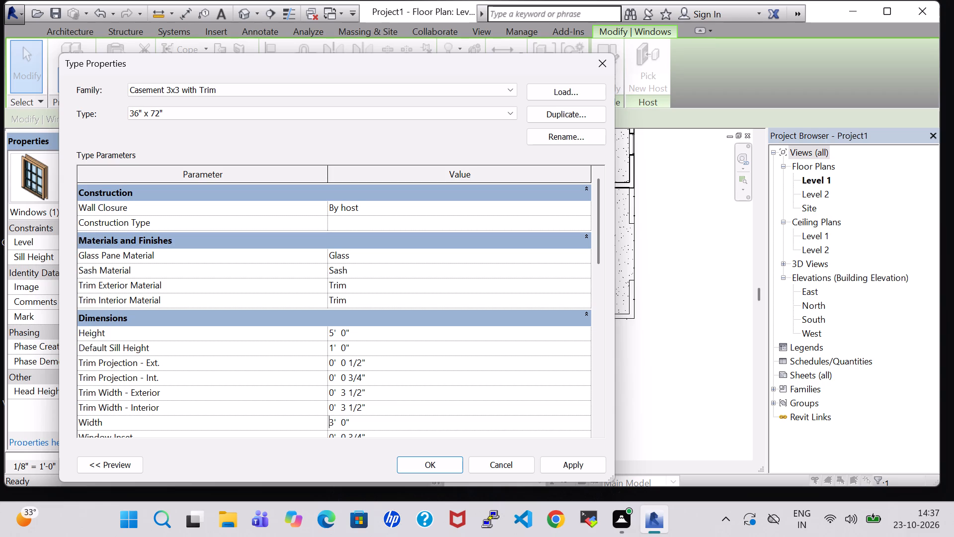
pyautogui.press('Right')
pyautogui.press('BackSpace')
pyautogui.press('4')
pyautogui.click(443, 466)
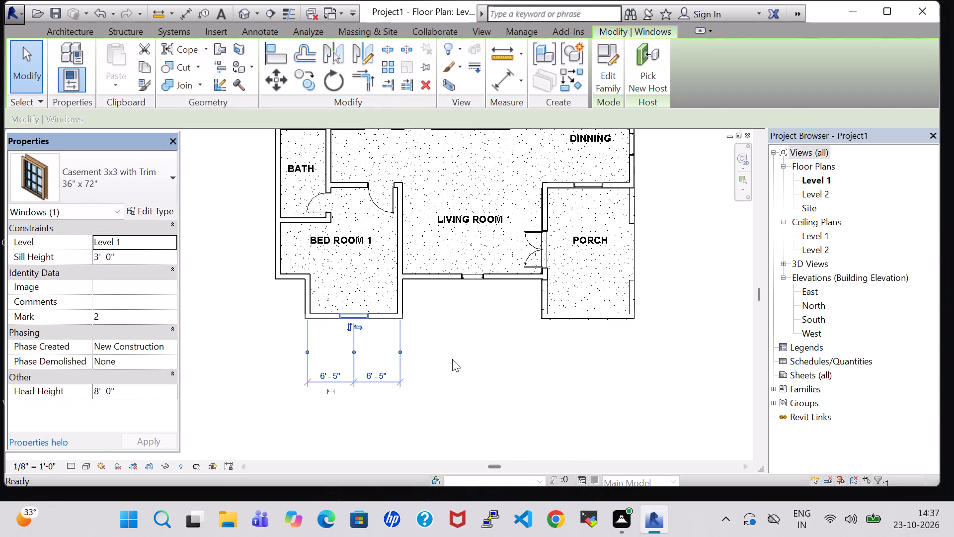
pyautogui.click(460, 359)
# Open the 3D view and examine the placed windows from around the house.
pyautogui.click(237, 11)
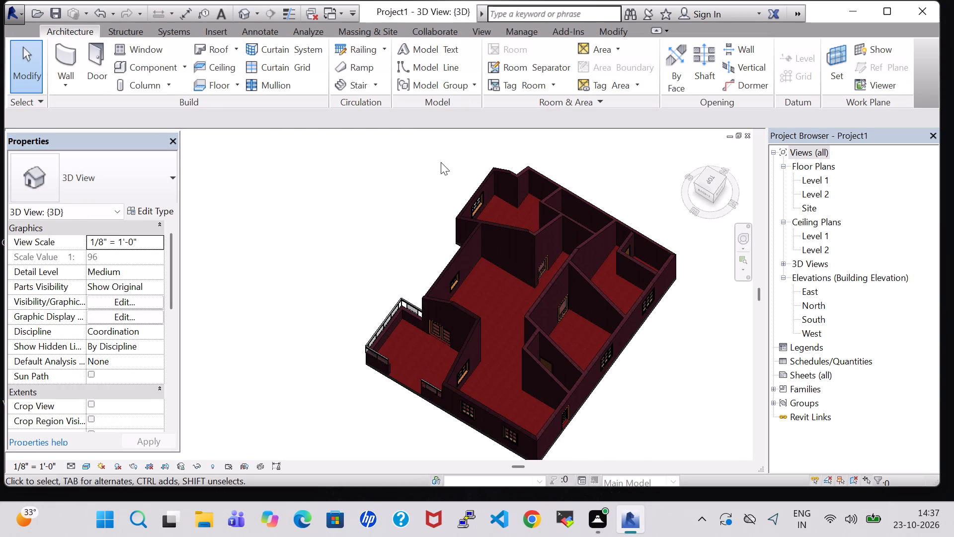
pyautogui.keyDown('shift'); pyautogui.moveTo(639, 403); pyautogui.dragTo(559, 361, button='middle'); pyautogui.keyUp('shift')
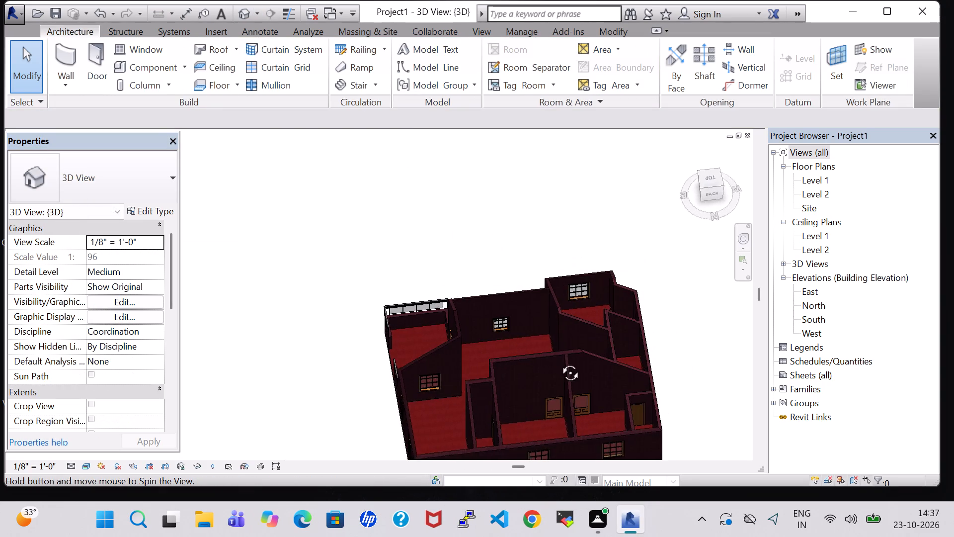
pyautogui.keyDown('shift'); pyautogui.moveTo(559, 361); pyautogui.dragTo(586, 371, button='middle'); pyautogui.keyUp('shift')
pyautogui.keyDown('shift'); pyautogui.moveTo(691, 429); pyautogui.dragTo(589, 356, button='middle'); pyautogui.keyUp('shift')
pyautogui.moveTo(674, 425); pyautogui.dragTo(564, 355, button='middle')
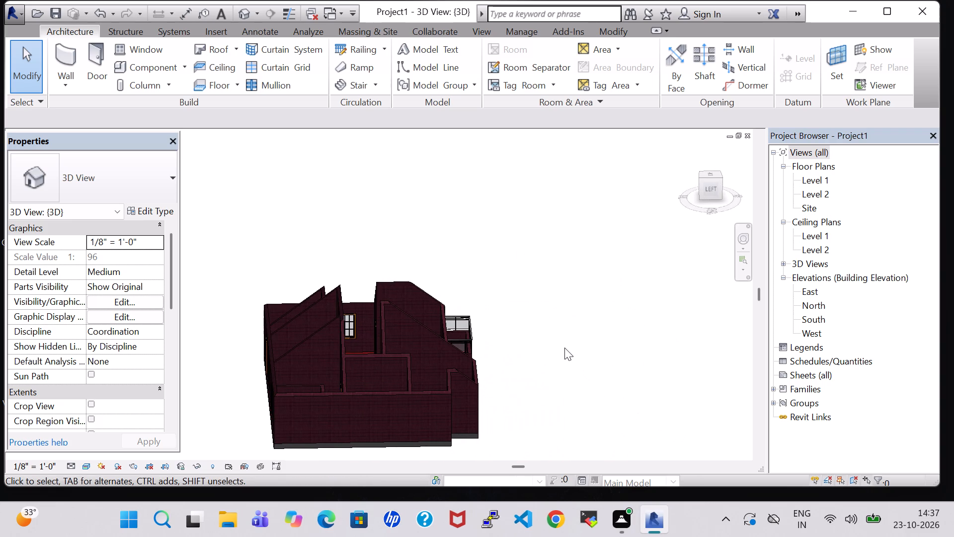
# Open the Level 1 floor plan and load the Double Hung with Trim window family from the US Imperial Windows library.
pyautogui.keyDown('shift'); pyautogui.moveTo(564, 348); pyautogui.dragTo(286, 323, button='middle'); pyautogui.keyUp('shift')
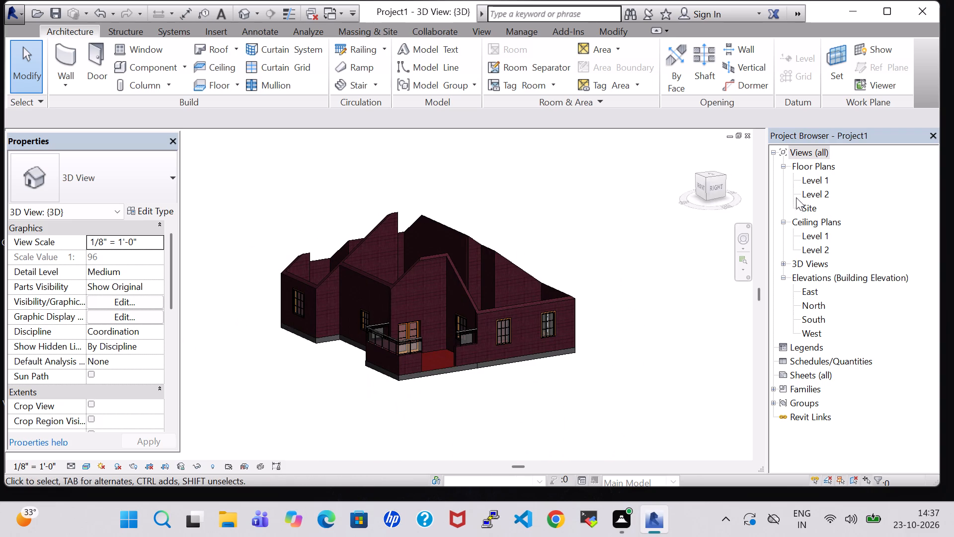
pyautogui.doubleClick(807, 180)
pyautogui.scroll(-4, 514, 270)
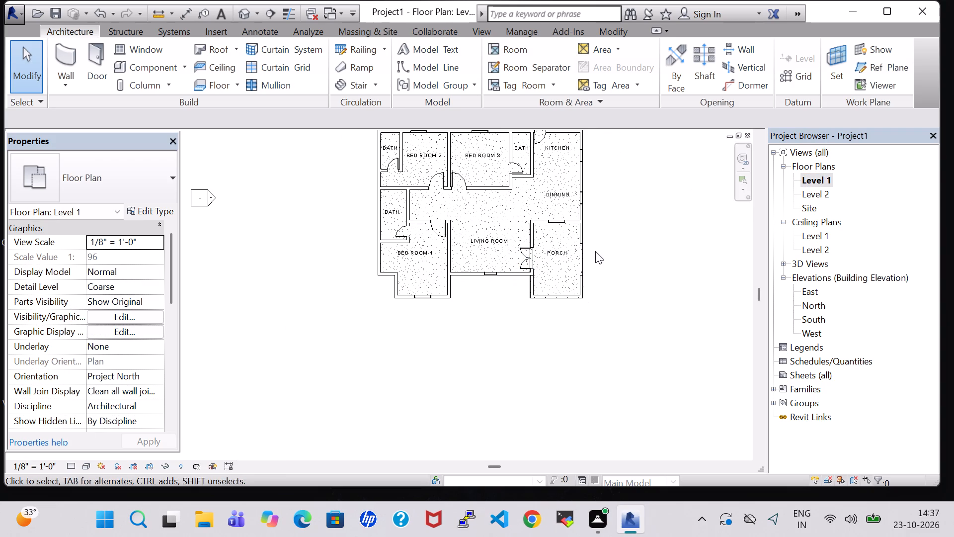
pyautogui.moveTo(595, 251); pyautogui.dragTo(583, 345, button='middle')
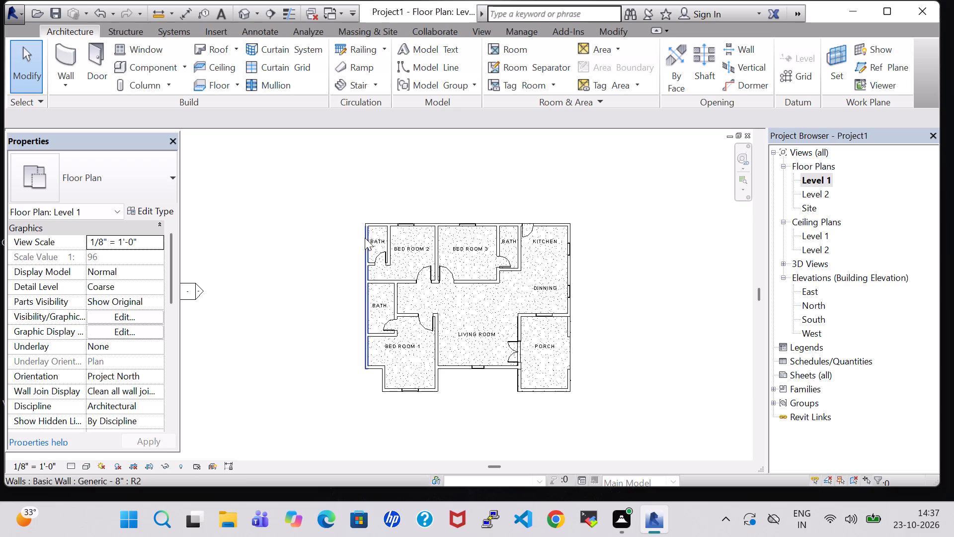
pyautogui.click(137, 49)
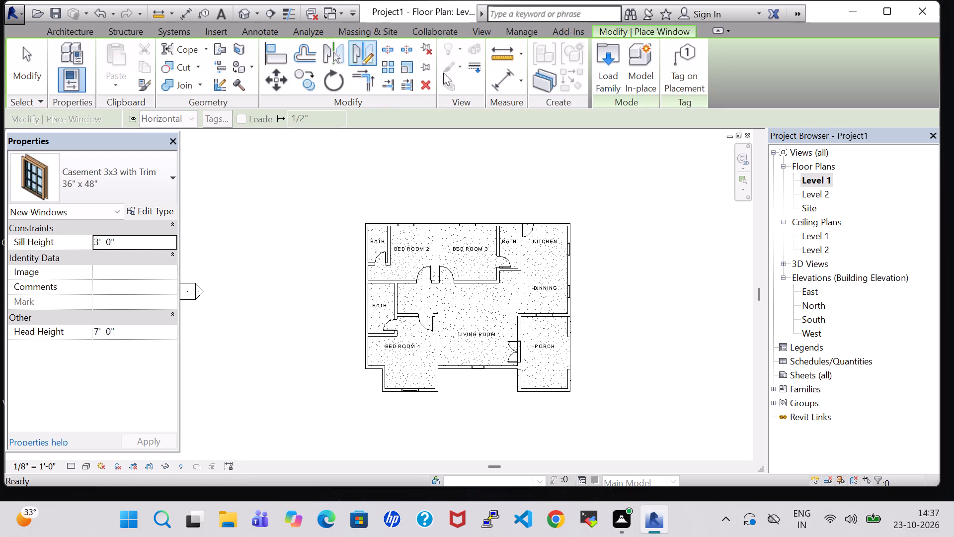
pyautogui.click(609, 69)
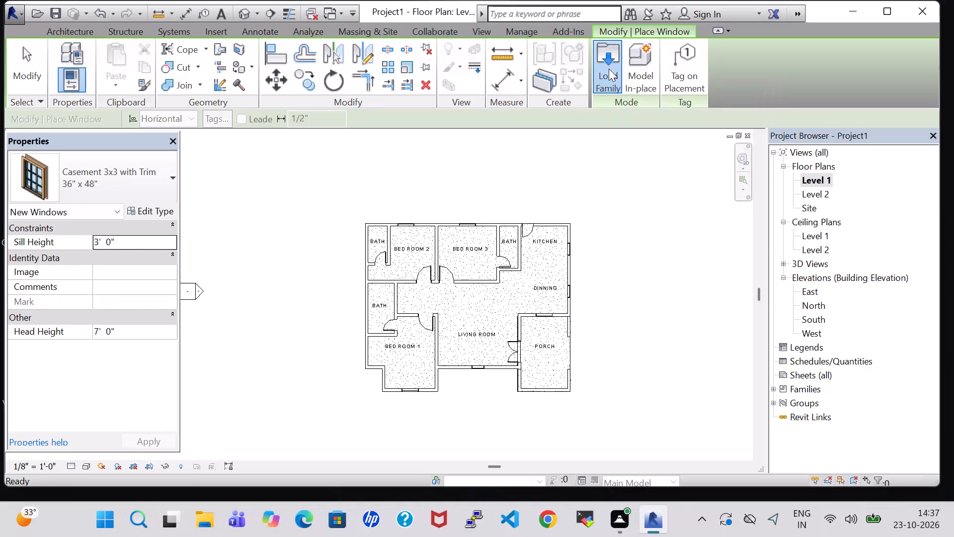
pyautogui.scroll(-6, 548, 253)
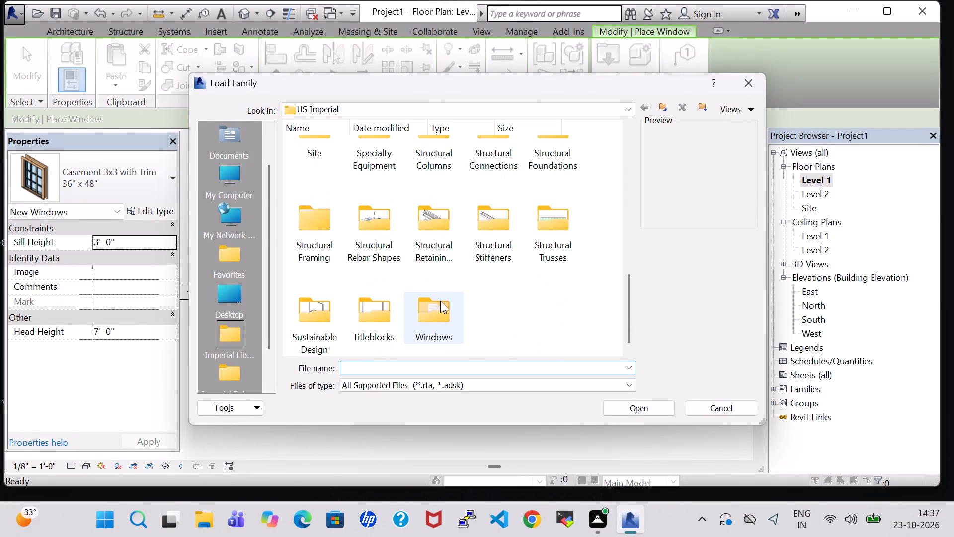
pyautogui.doubleClick(440, 301)
pyautogui.click(456, 252)
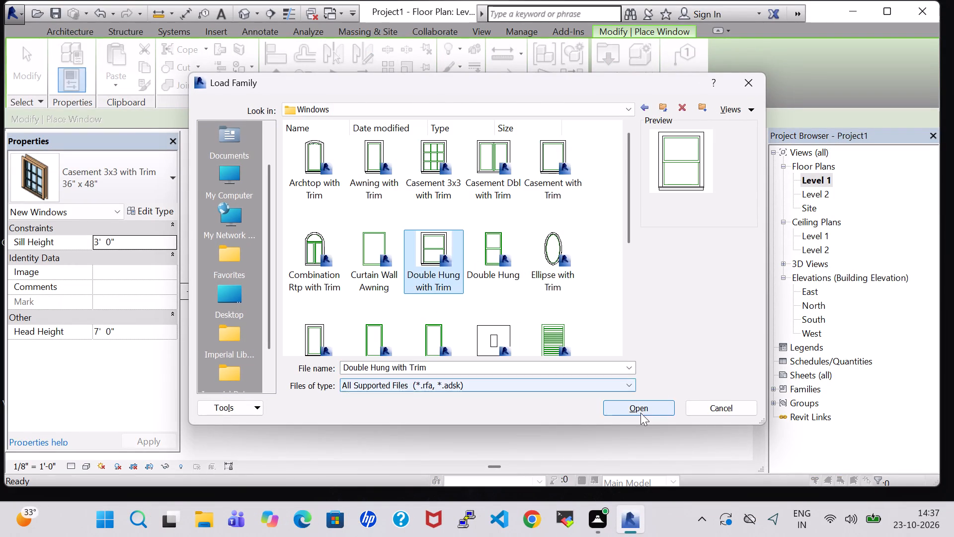
pyautogui.click(640, 413)
# Place a 36" x 48" Double Hung with Trim window in the kitchen's upper exterior wall, about 5' 0" from the house corner.
pyautogui.scroll(4, 562, 276)
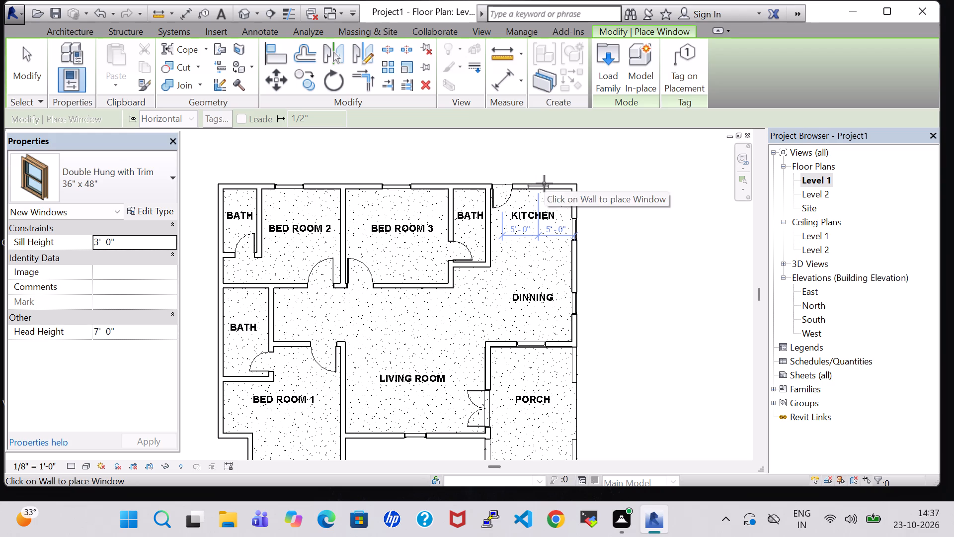
pyautogui.click(544, 183)
pyautogui.press('Escape')
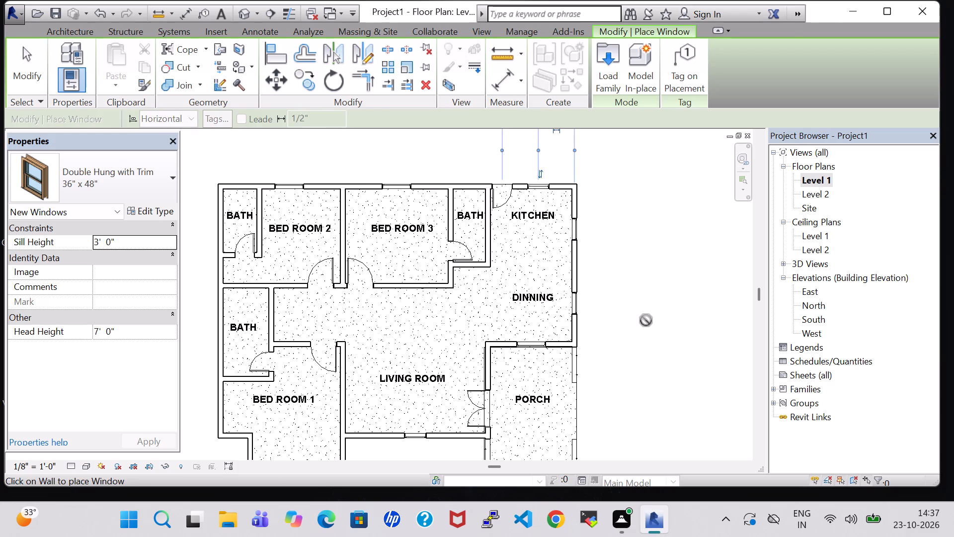
pyautogui.press('Escape')
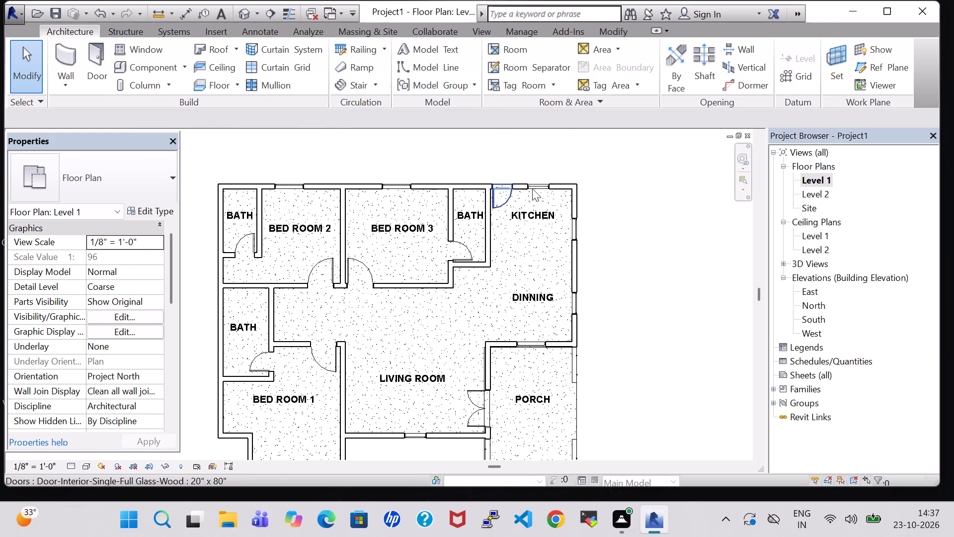
pyautogui.scroll(-1, 477, 313)
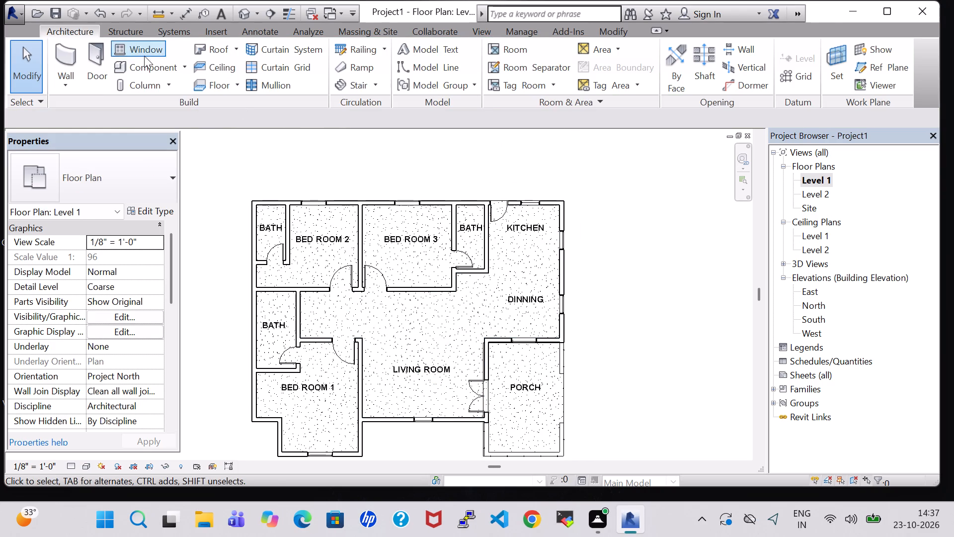
# Load the Transom with Trim window family from the US Imperial Windows library.
pyautogui.click(126, 62)
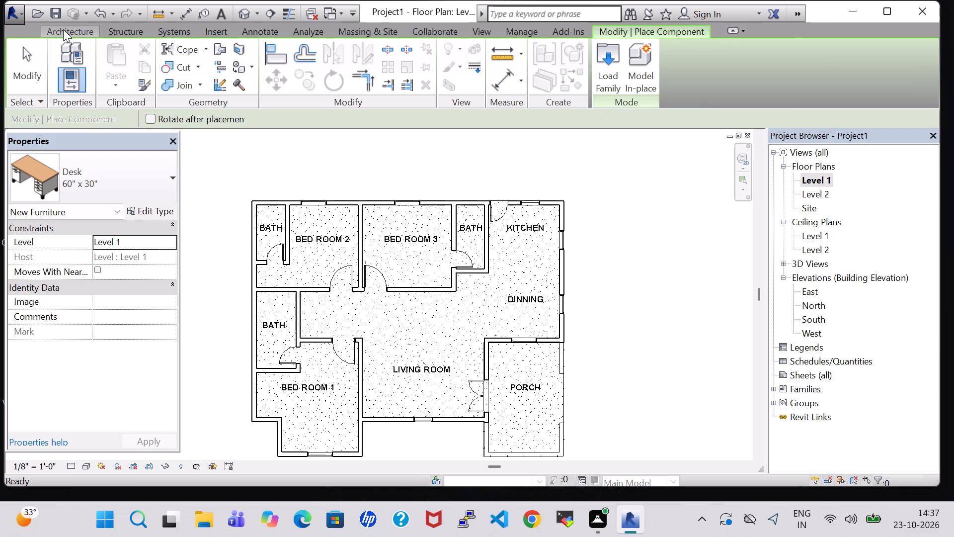
pyautogui.click(63, 29)
pyautogui.click(141, 52)
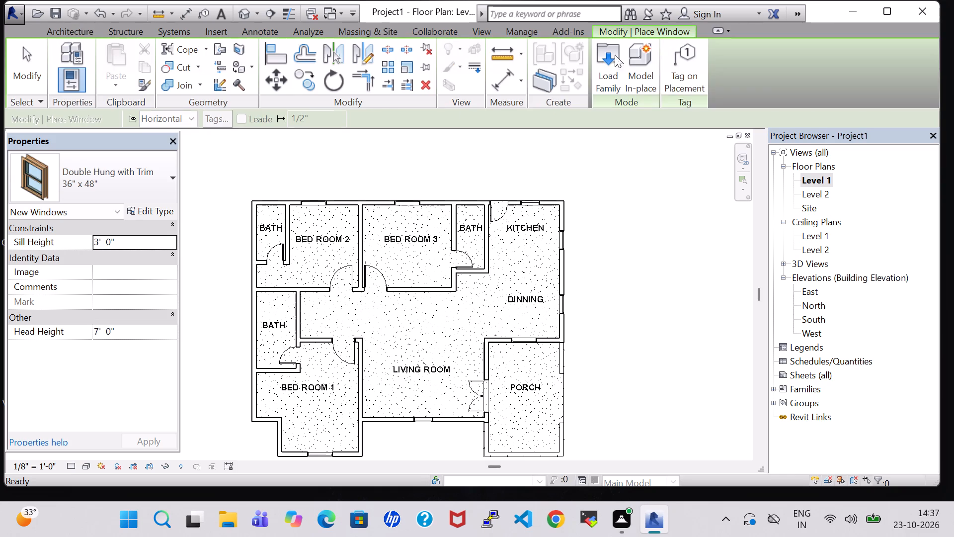
pyautogui.click(609, 64)
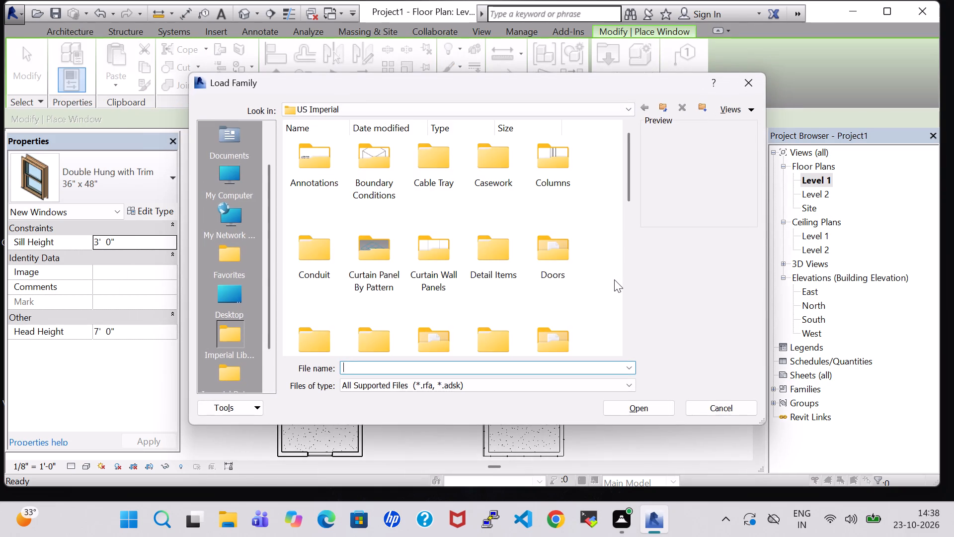
pyautogui.scroll(-1, 614, 279)
pyautogui.doubleClick(555, 214)
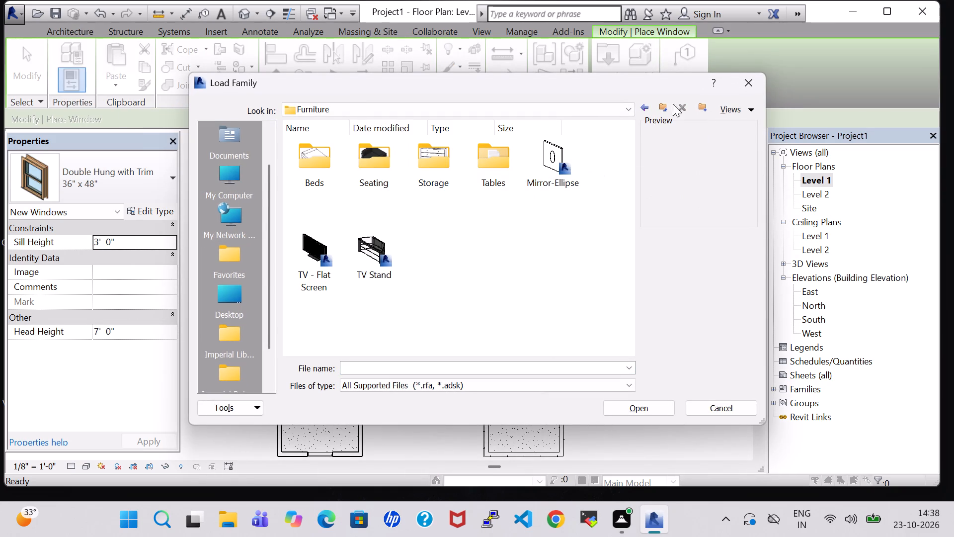
pyautogui.click(644, 106)
pyautogui.scroll(-3, 523, 219)
pyautogui.scroll(-2, 466, 323)
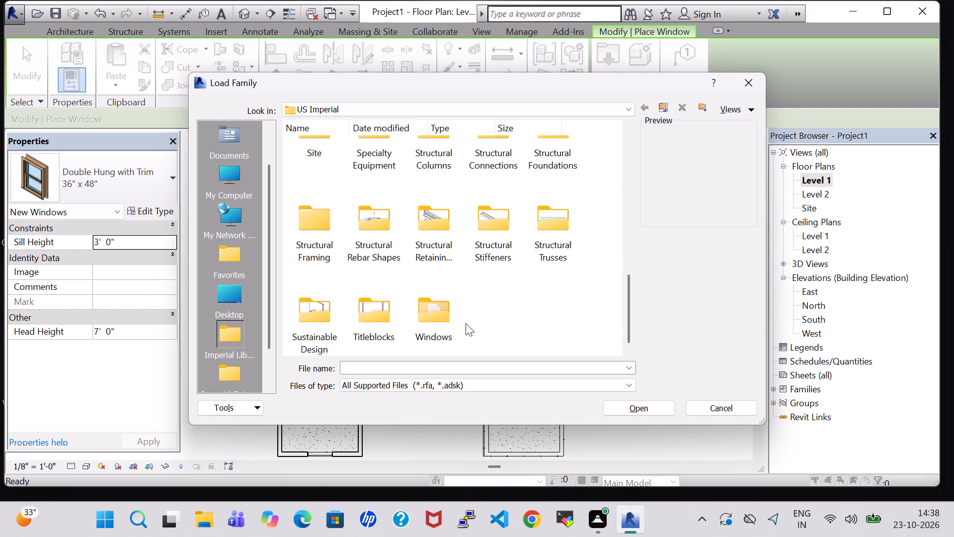
pyautogui.doubleClick(428, 321)
pyautogui.scroll(-3, 423, 221)
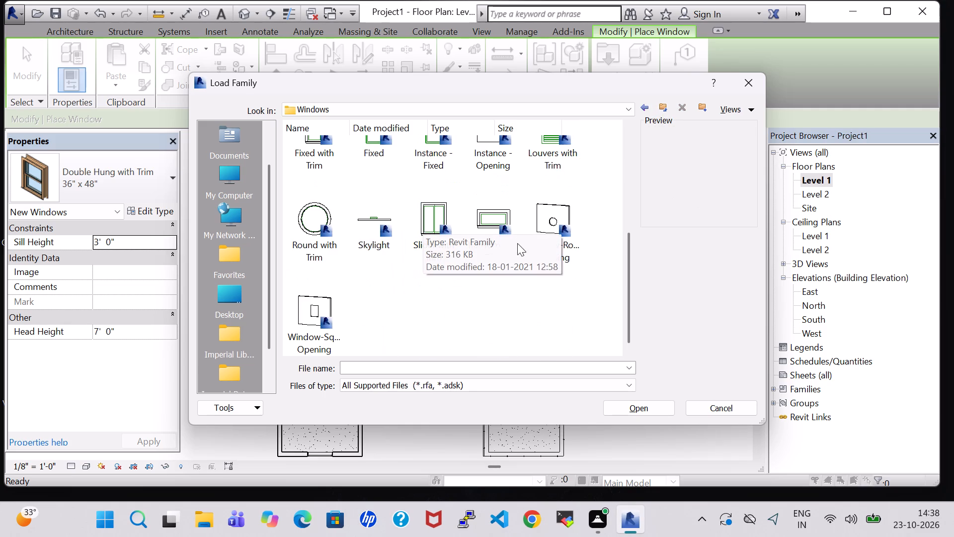
pyautogui.click(496, 219)
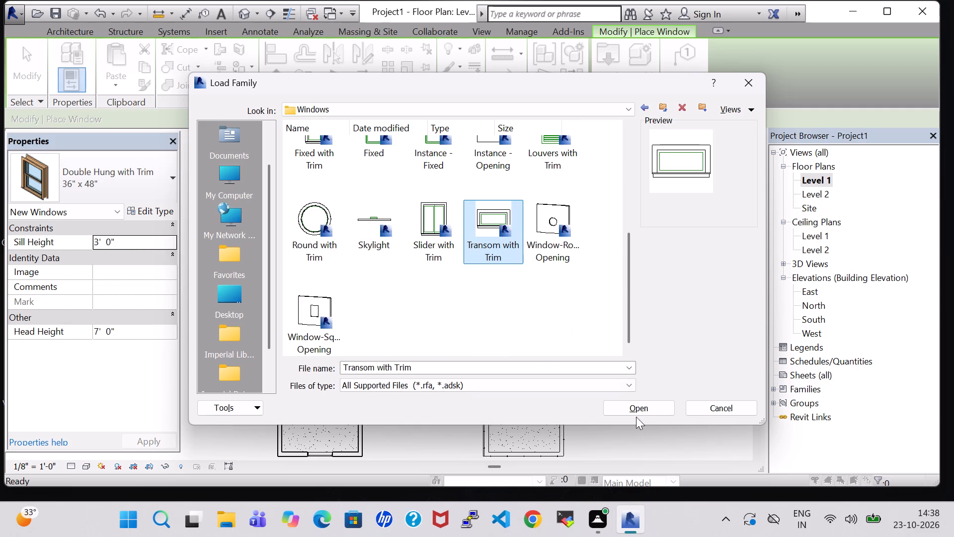
pyautogui.click(636, 410)
# Place a 24" x 24" Transom with Trim window in the exterior wall of each of the three baths.
pyautogui.scroll(4, 319, 389)
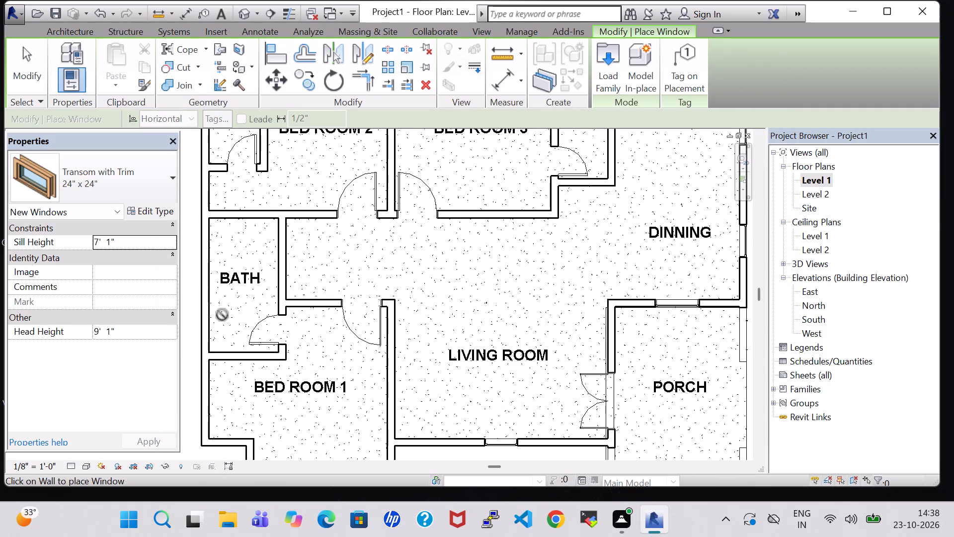
pyautogui.click(205, 285)
pyautogui.scroll(-2, 212, 286)
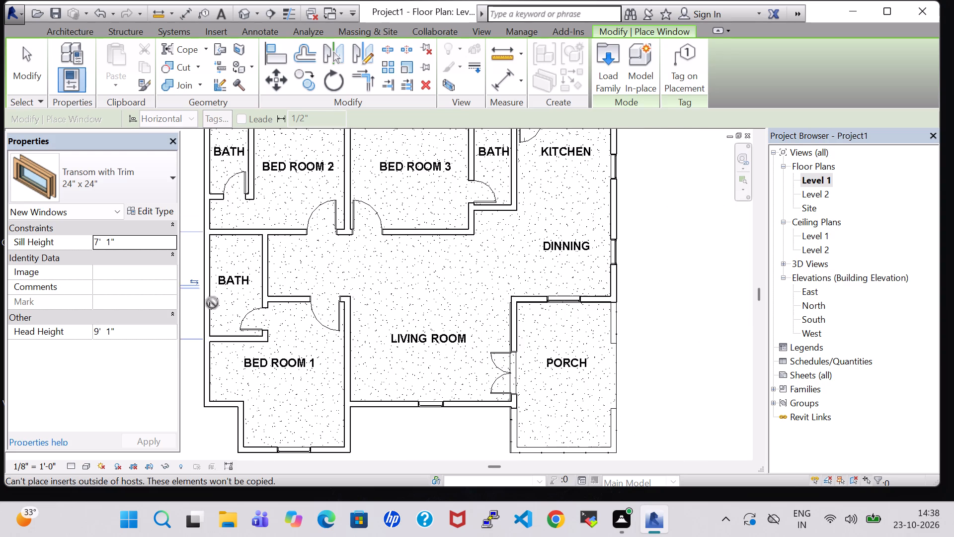
pyautogui.moveTo(228, 169); pyautogui.dragTo(258, 261, button='middle')
pyautogui.middleClick(258, 261)
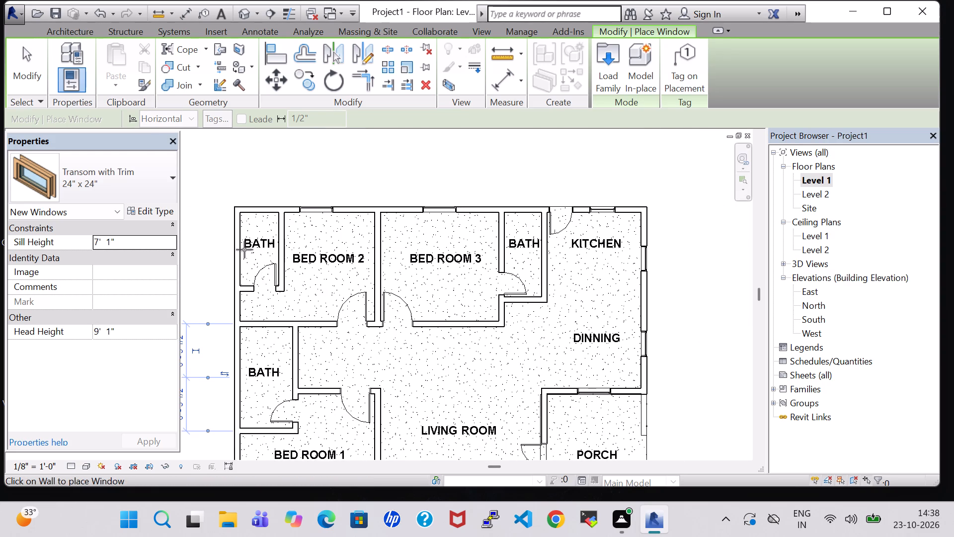
pyautogui.click(237, 250)
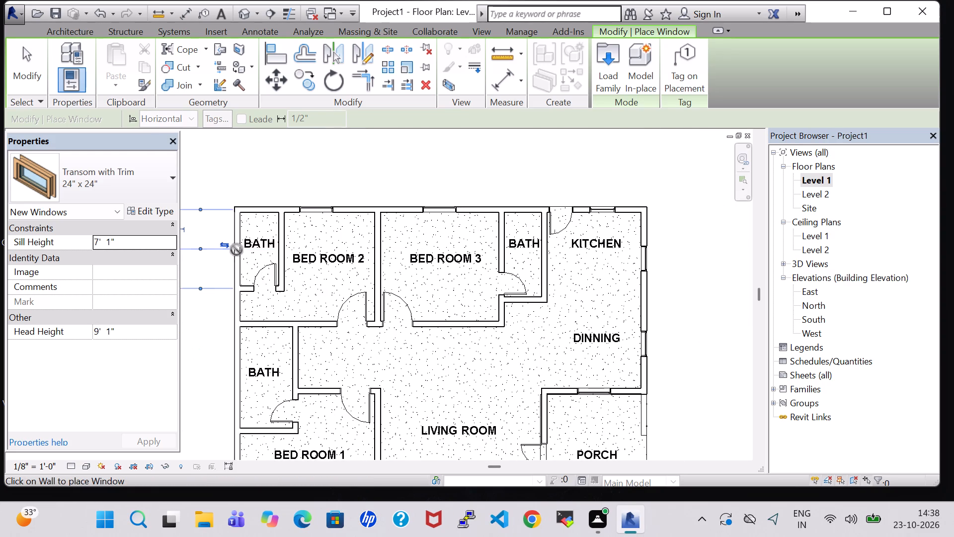
pyautogui.click(524, 209)
pyautogui.scroll(-3, 548, 262)
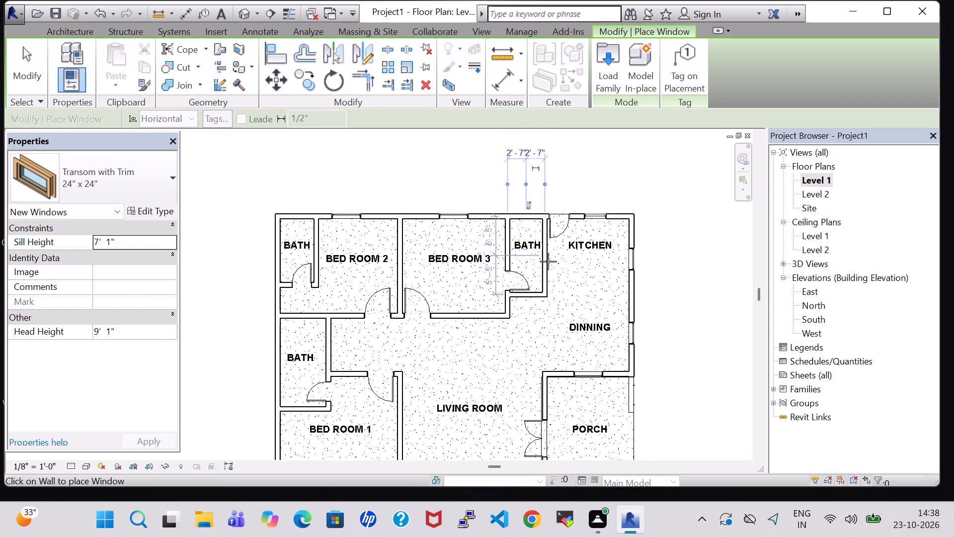
pyautogui.scroll(-1, 548, 262)
pyautogui.press('Escape')
pyautogui.press('Escape')
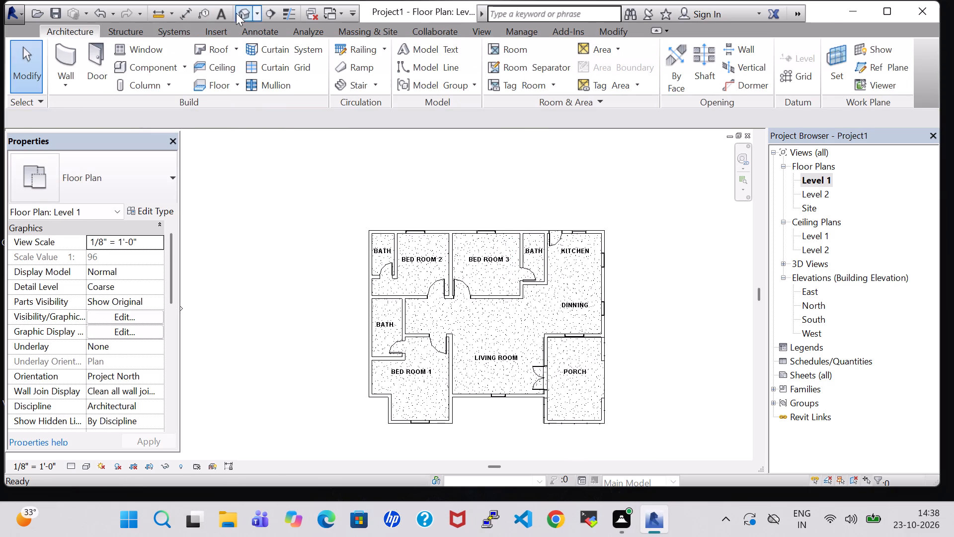
# Open the 3D view and examine the new kitchen and bath windows from around the house.
pyautogui.click(242, 13)
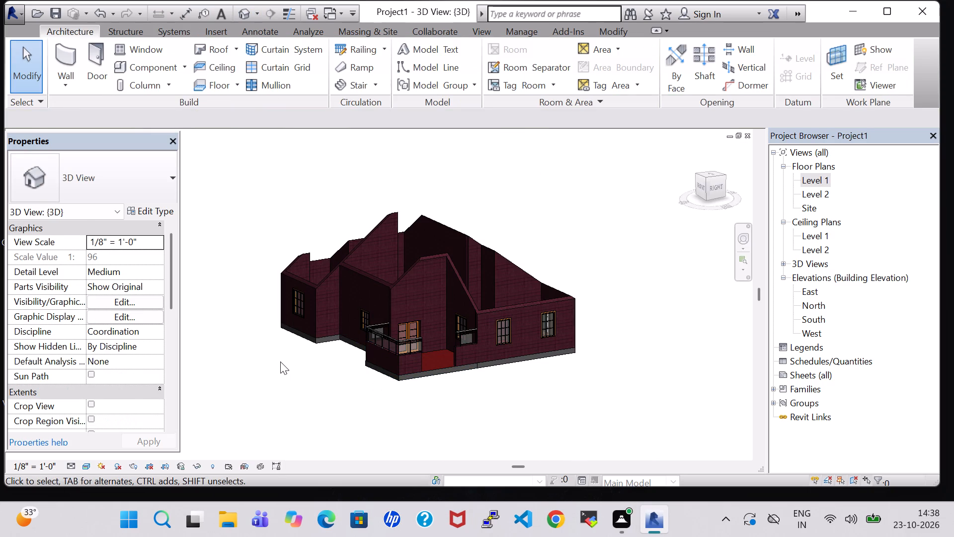
pyautogui.keyDown('shift'); pyautogui.moveTo(277, 359); pyautogui.dragTo(358, 379, button='middle'); pyautogui.keyUp('shift')
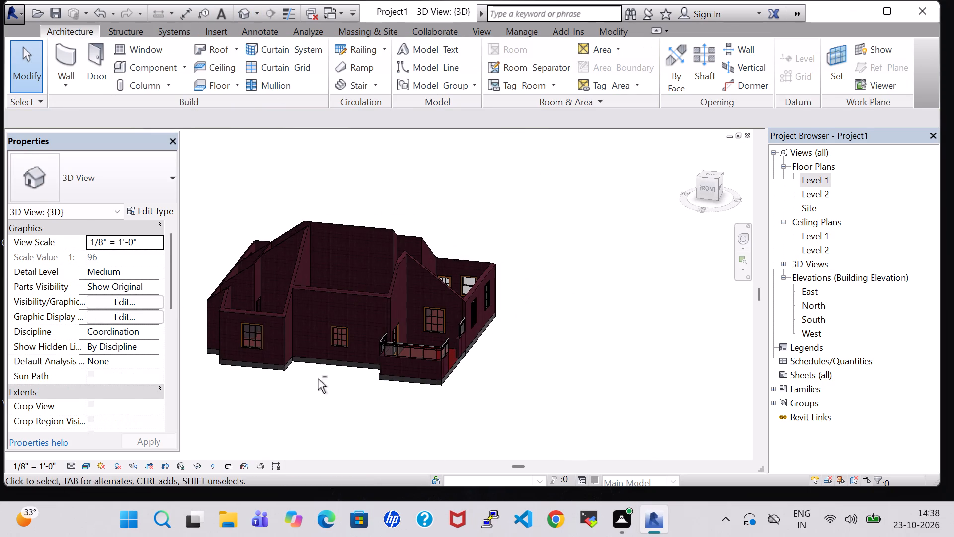
pyautogui.keyDown('shift'); pyautogui.moveTo(318, 379); pyautogui.dragTo(463, 398, button='middle'); pyautogui.keyUp('shift')
pyautogui.keyDown('shift'); pyautogui.moveTo(532, 383); pyautogui.dragTo(534, 447, button='middle'); pyautogui.keyUp('shift')
pyautogui.keyDown('shift'); pyautogui.moveTo(513, 419); pyautogui.dragTo(556, 394, button='middle'); pyautogui.keyUp('shift')
pyautogui.keyDown('shift'); pyautogui.moveTo(534, 397); pyautogui.dragTo(614, 356, button='middle'); pyautogui.keyUp('shift')
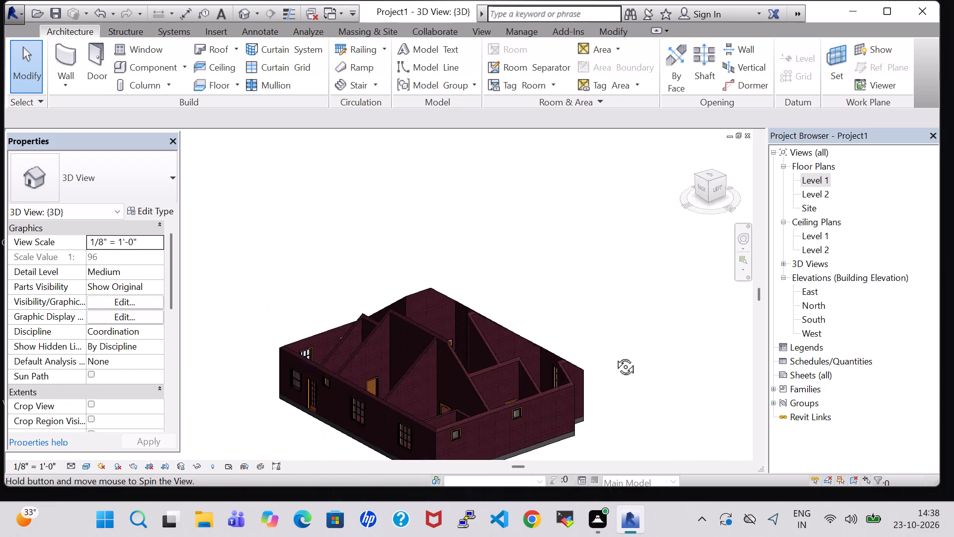
pyautogui.keyDown('shift'); pyautogui.moveTo(614, 356); pyautogui.dragTo(614, 342, button='middle'); pyautogui.keyUp('shift')
pyautogui.keyDown('shift'); pyautogui.moveTo(342, 447); pyautogui.dragTo(524, 447, button='middle'); pyautogui.keyUp('shift')
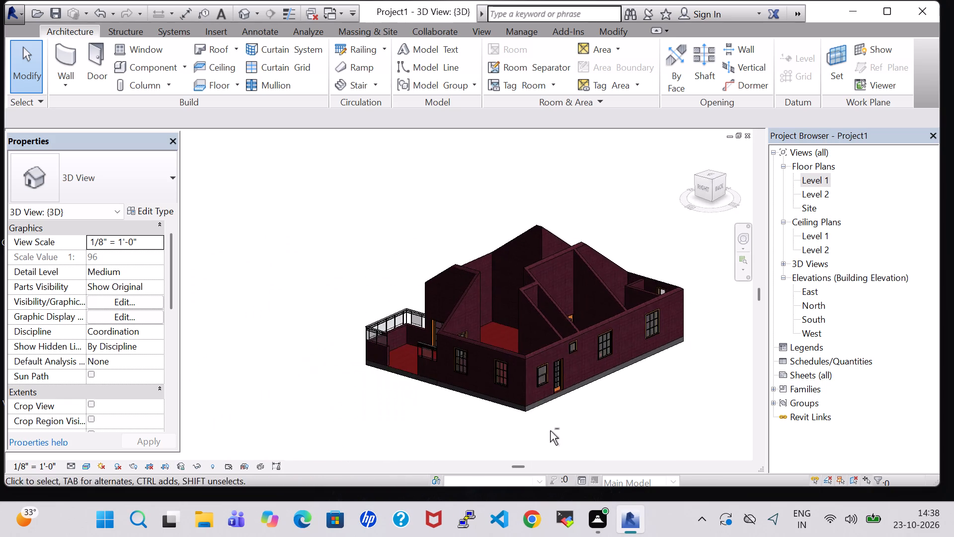
pyautogui.keyDown('shift'); pyautogui.moveTo(558, 430); pyautogui.dragTo(620, 427, button='middle'); pyautogui.keyUp('shift')
pyautogui.keyDown('shift'); pyautogui.moveTo(626, 393); pyautogui.dragTo(629, 372, button='middle'); pyautogui.keyUp('shift')
pyautogui.keyDown('shift'); pyautogui.scroll(-1, 632, 365); pyautogui.keyUp('shift')
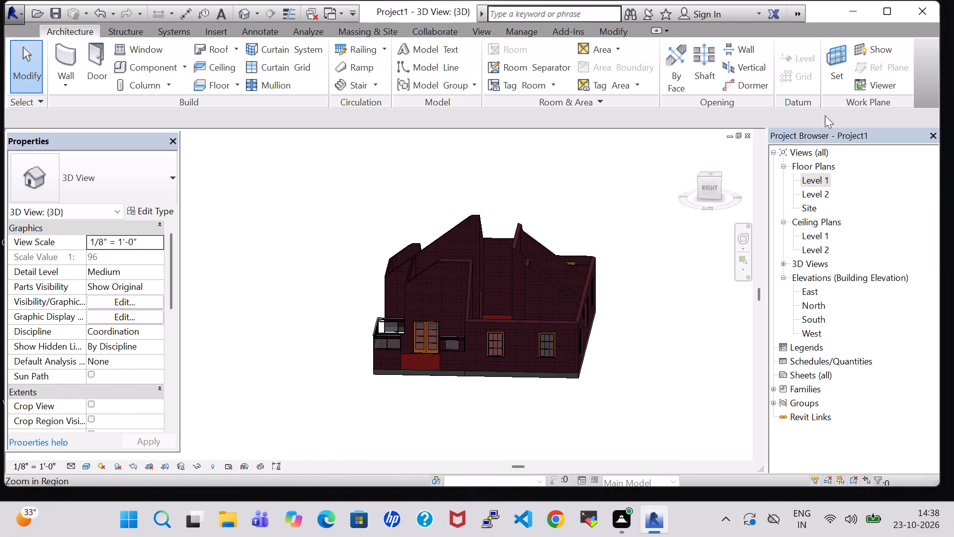
# Return to the Level 1 floor plan with the whole house in view.
pyautogui.doubleClick(818, 184)
pyautogui.scroll(-2, 477, 264)
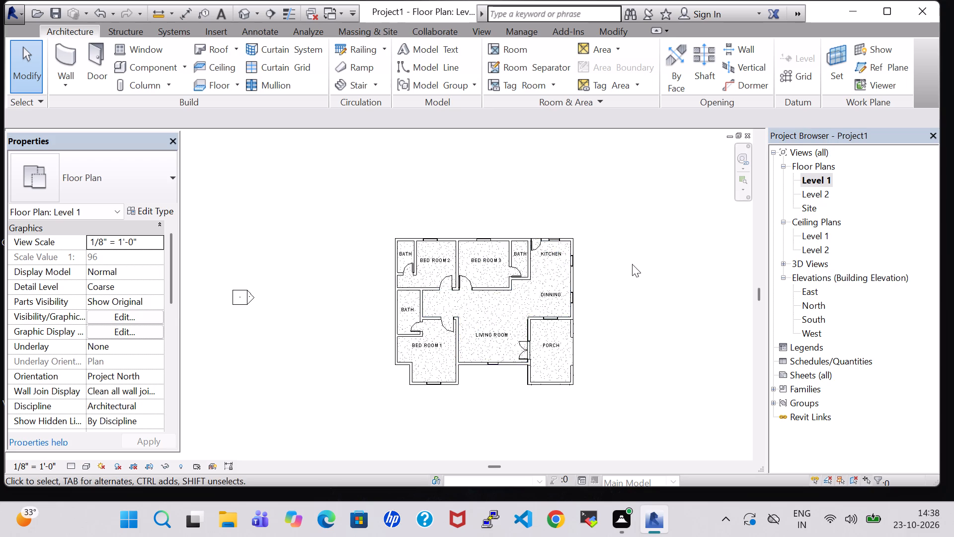
pyautogui.scroll(5, 634, 264)
pyautogui.moveTo(634, 264); pyautogui.dragTo(670, 219, button='middle')
pyautogui.middleClick(704, 219)
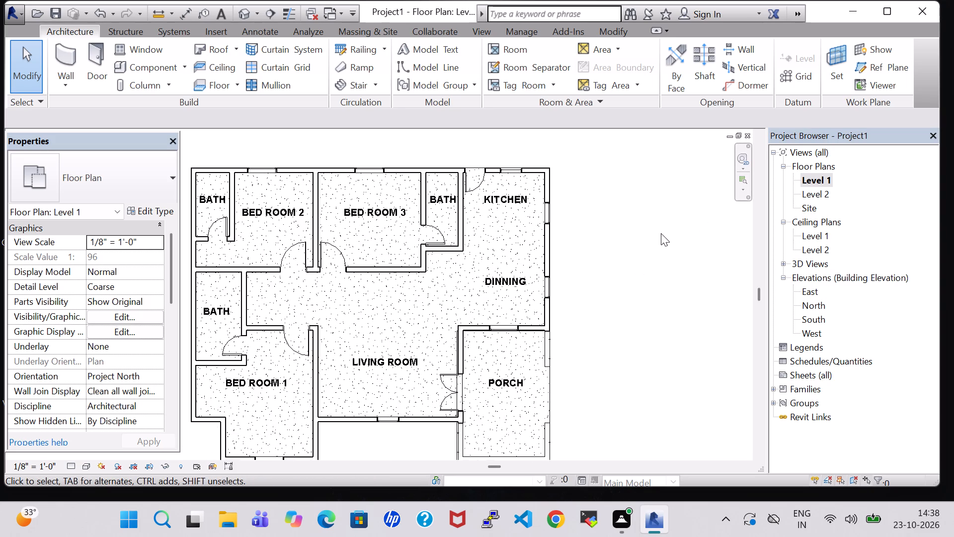
pyautogui.scroll(-1, 640, 240)
pyautogui.moveTo(655, 237); pyautogui.dragTo(662, 230, button='middle')
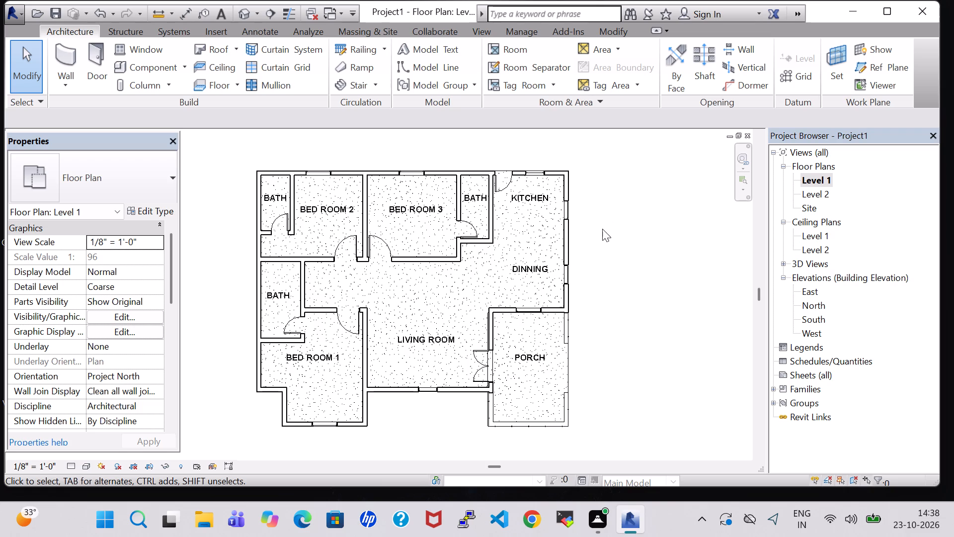
pyautogui.moveTo(602, 229); pyautogui.dragTo(621, 227, button='middle')
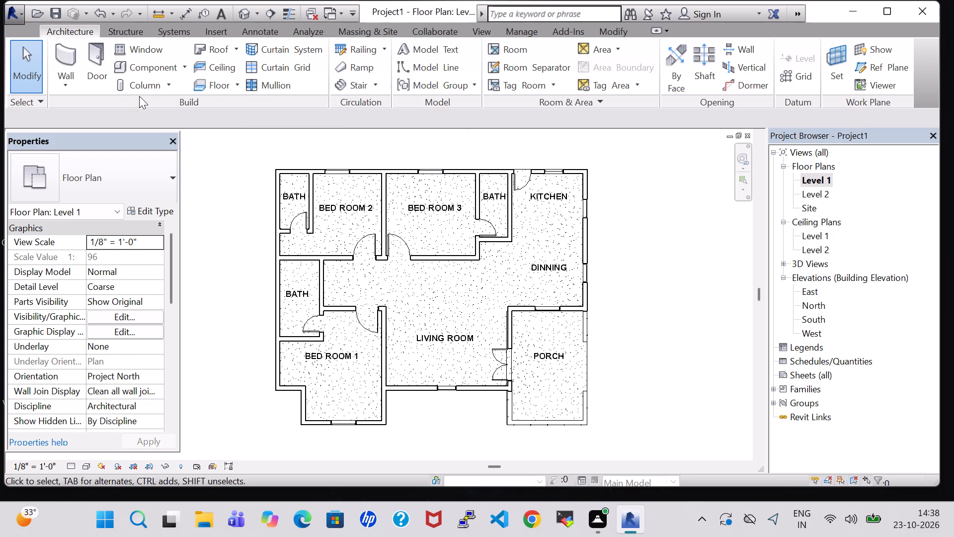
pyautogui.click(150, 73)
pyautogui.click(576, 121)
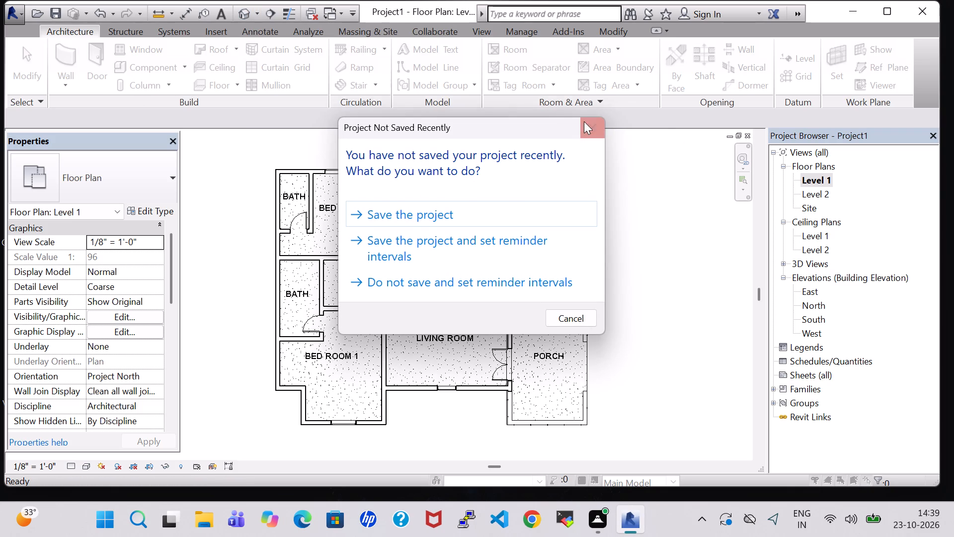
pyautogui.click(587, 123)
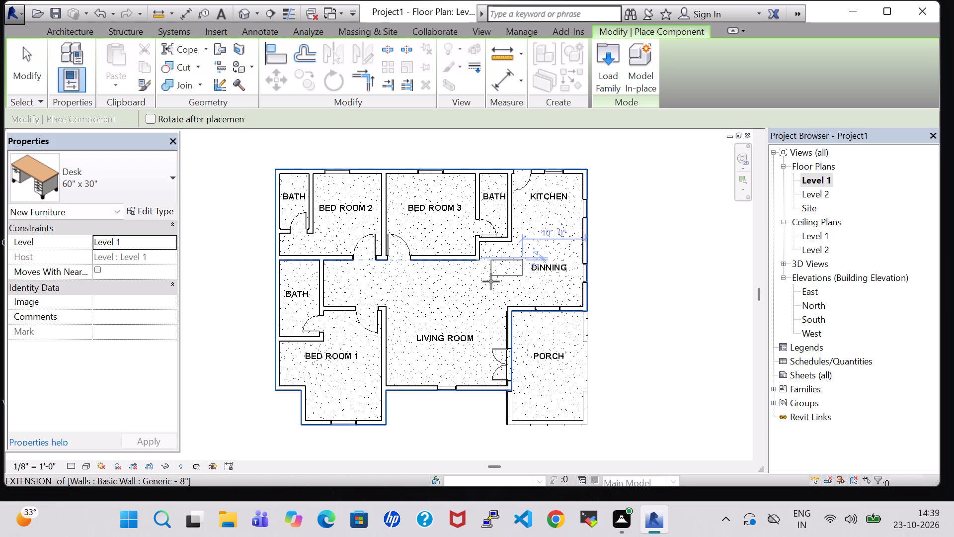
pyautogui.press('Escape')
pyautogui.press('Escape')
# Load the Bed-Standard.0001 component family from the US Imperial Furniture Beds library.
pyautogui.click(141, 69)
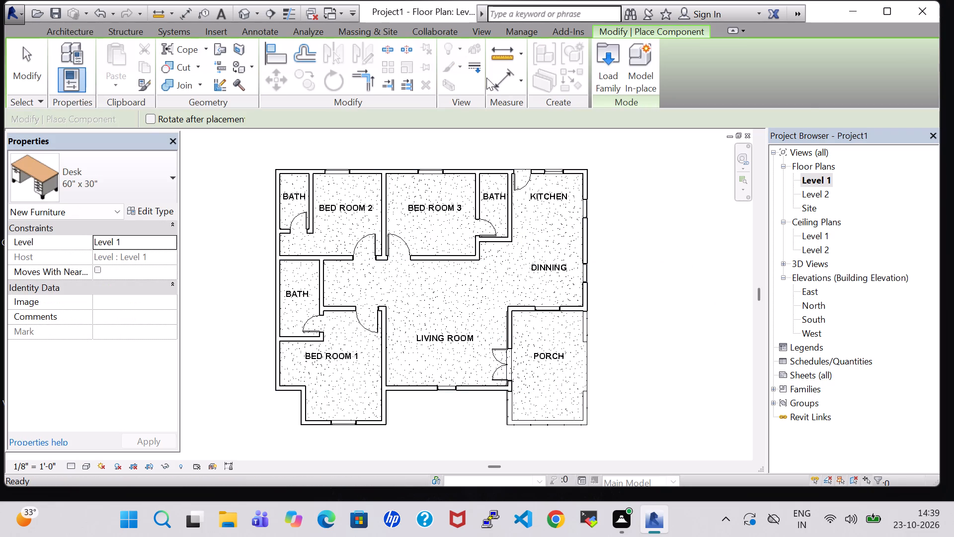
pyautogui.click(605, 86)
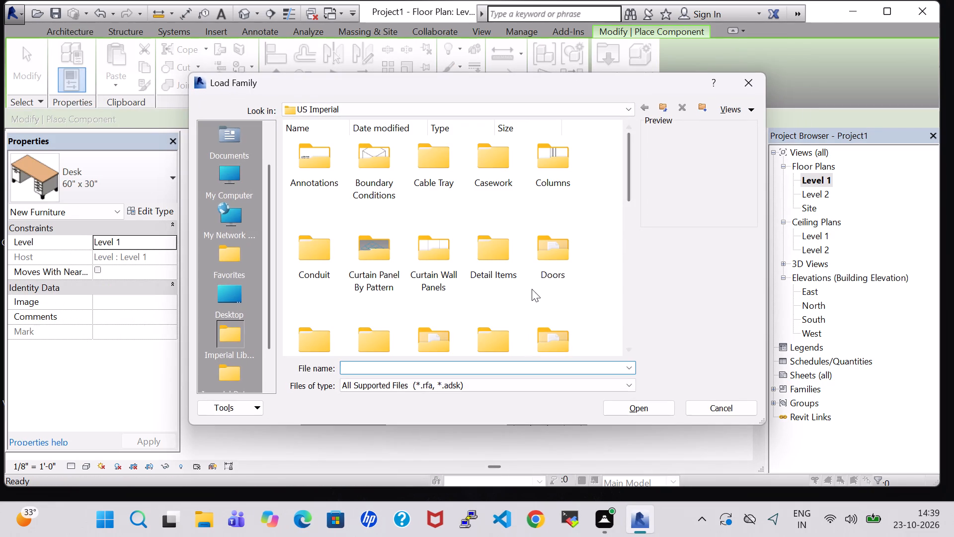
pyautogui.scroll(-1, 479, 249)
pyautogui.doubleClick(547, 212)
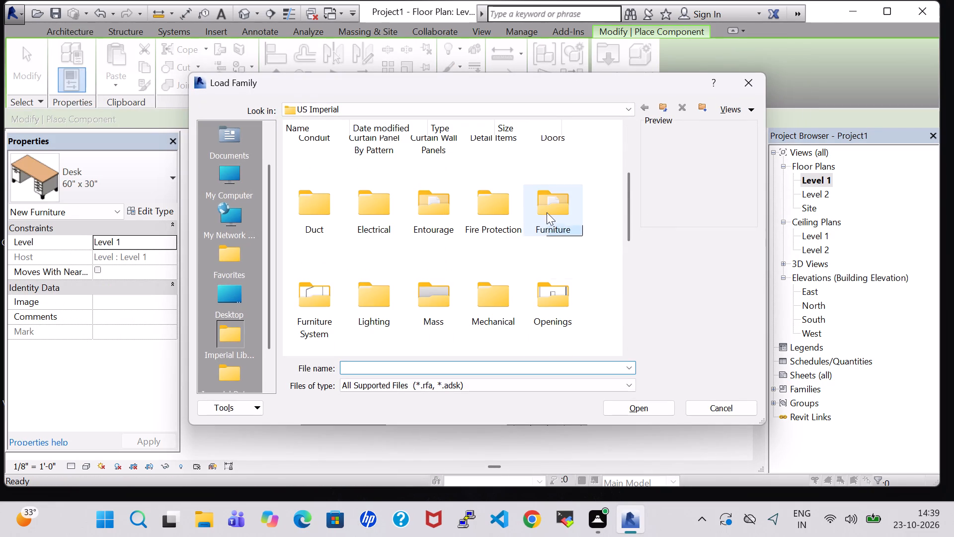
pyautogui.doubleClick(321, 161)
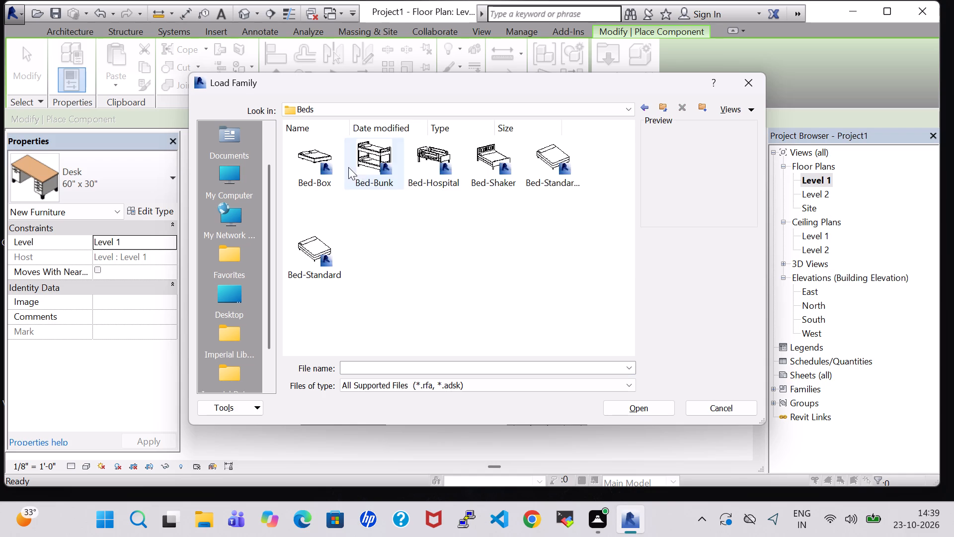
pyautogui.click(547, 166)
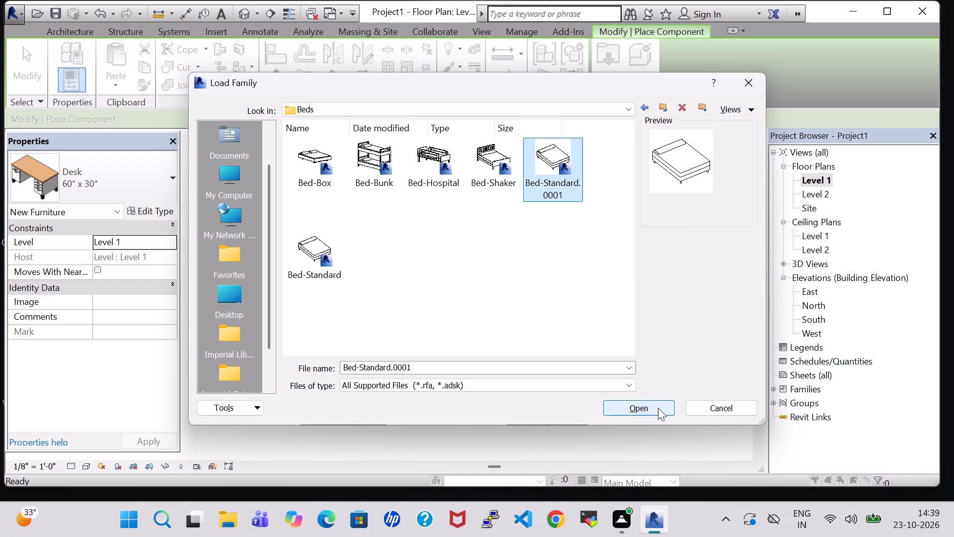
pyautogui.click(658, 408)
# Place a Double 54" x 75" bed in Bed Room 2, headboard under the exterior window, about 4' 4" from the Bed Room 3 partition.
pyautogui.scroll(3, 327, 242)
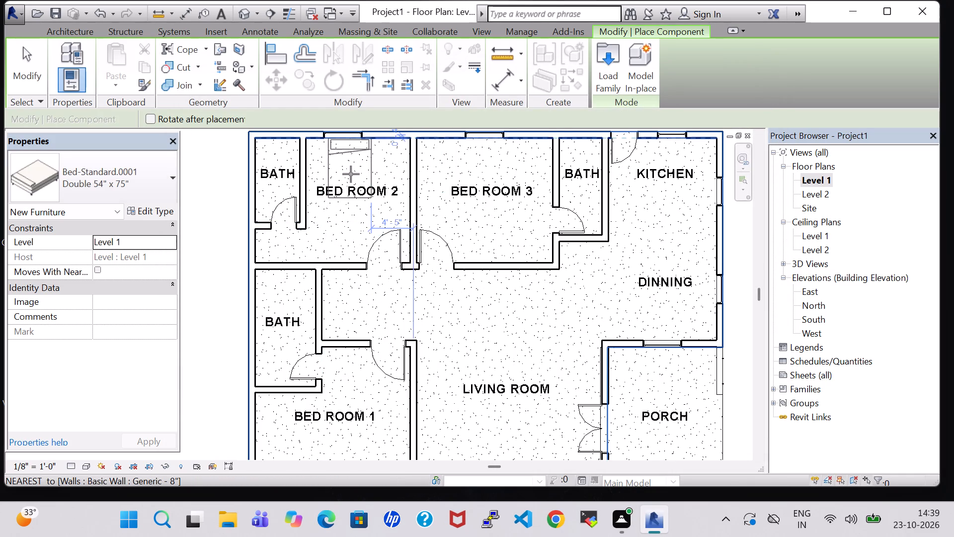
pyautogui.click(351, 174)
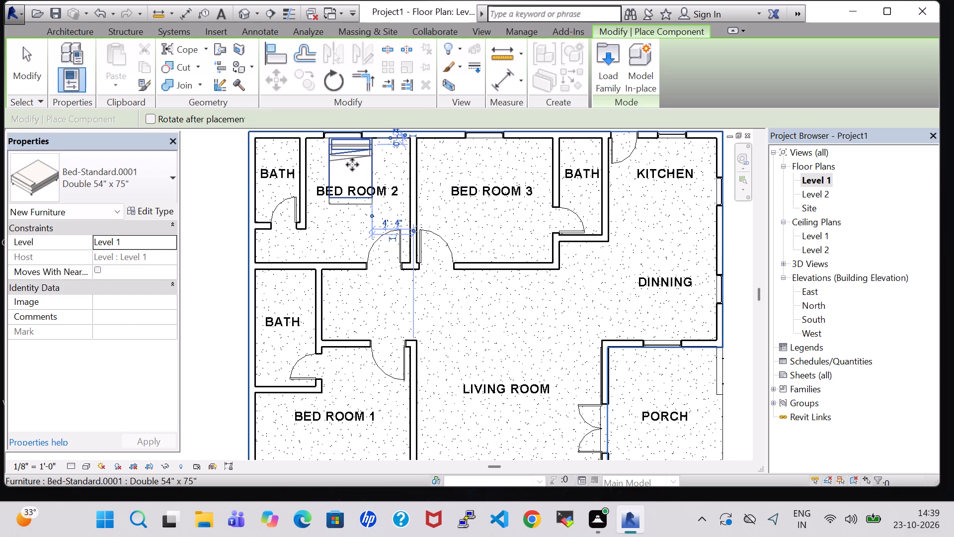
pyautogui.press('Escape')
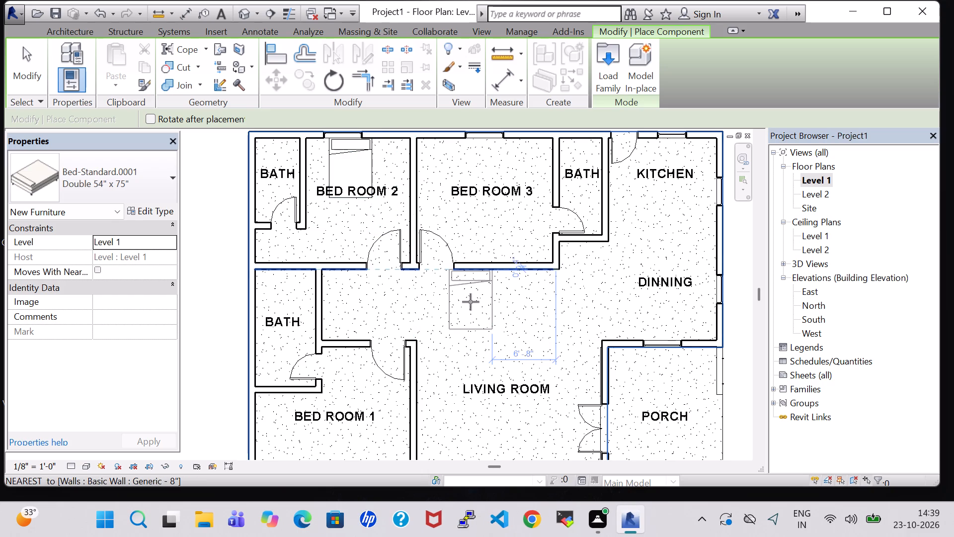
pyautogui.press('Escape')
# Change the Bed Room 2 bed to King 78" x 80" and nudge it slightly off the exterior wall, about 2' 8" from the Bed Room 3 partition.
pyautogui.click(351, 150)
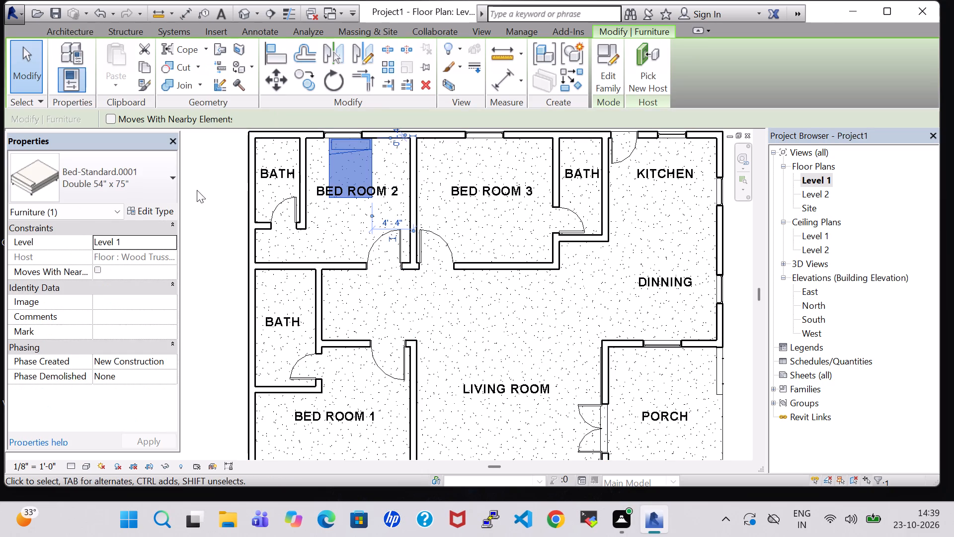
pyautogui.click(105, 174)
pyautogui.click(89, 281)
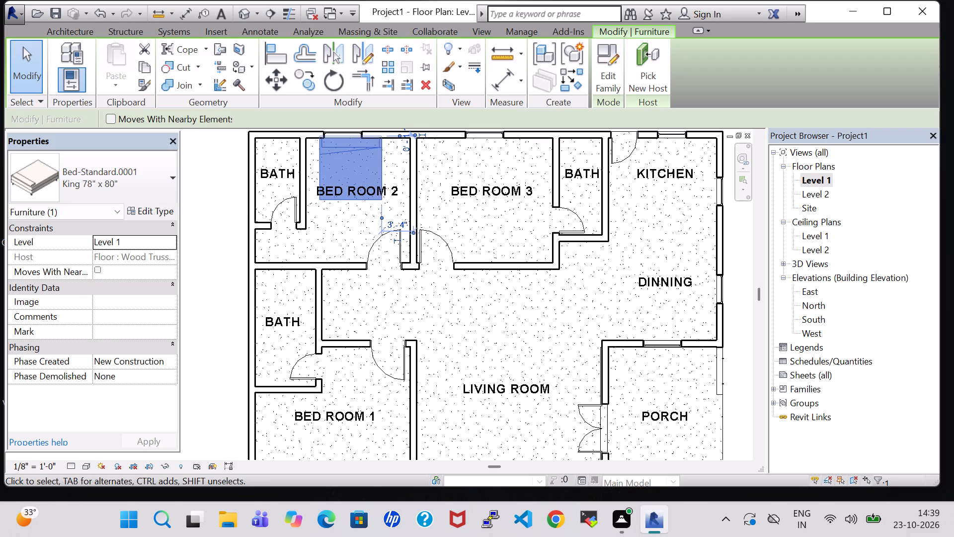
pyautogui.press('Right')
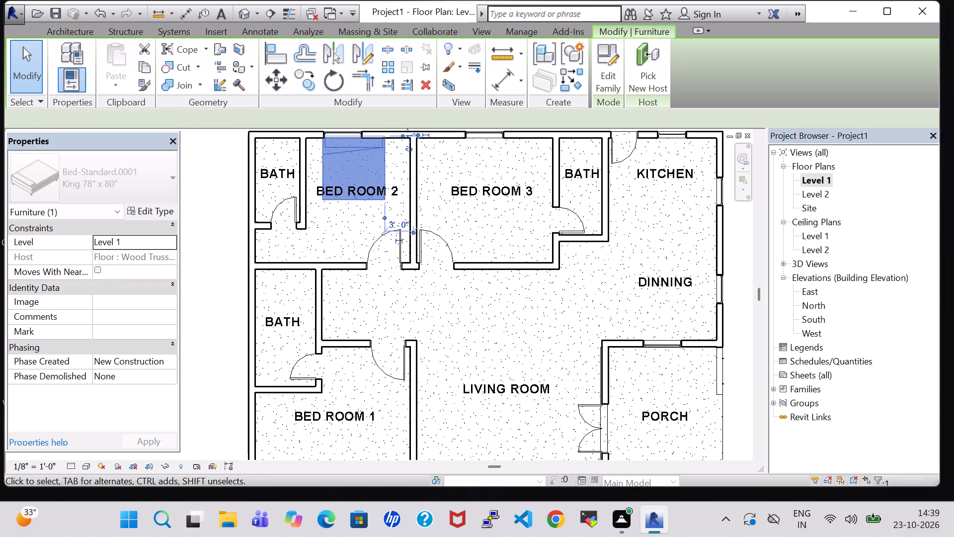
pyautogui.press('Right')
pyautogui.press('Down')
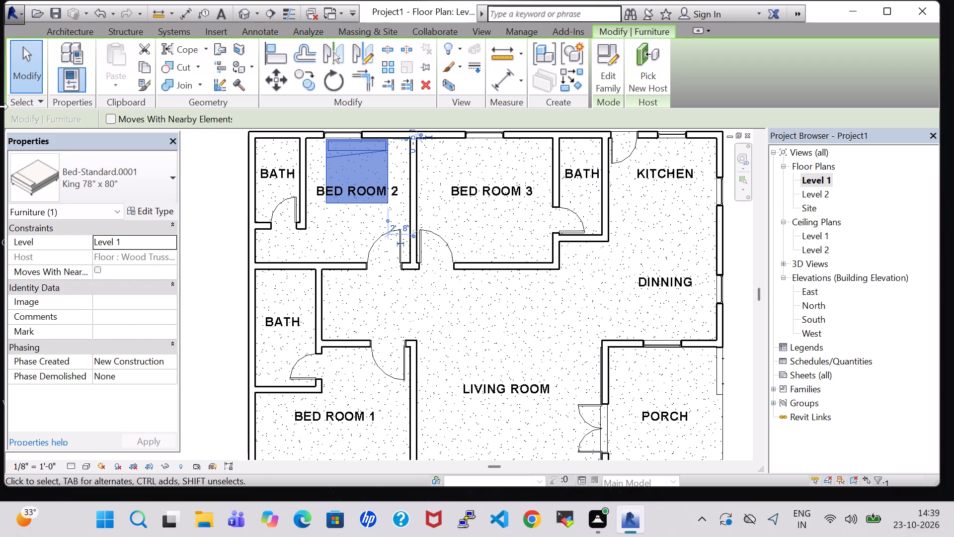
pyautogui.click(201, 220)
# Place a Double 54" x 75" bed in Bed Room 1, rotated with its headboard against the wall on the living room side.
pyautogui.click(143, 65)
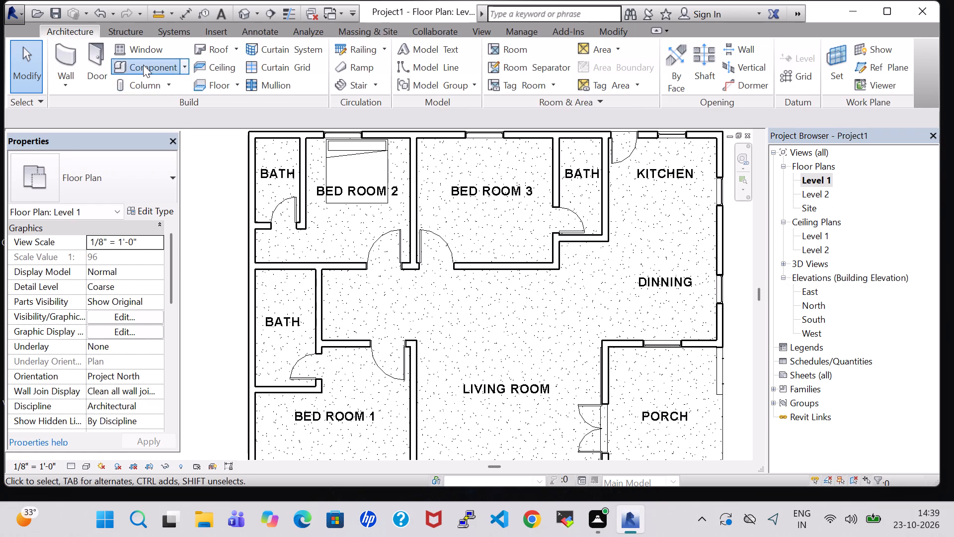
pyautogui.scroll(-2, 501, 349)
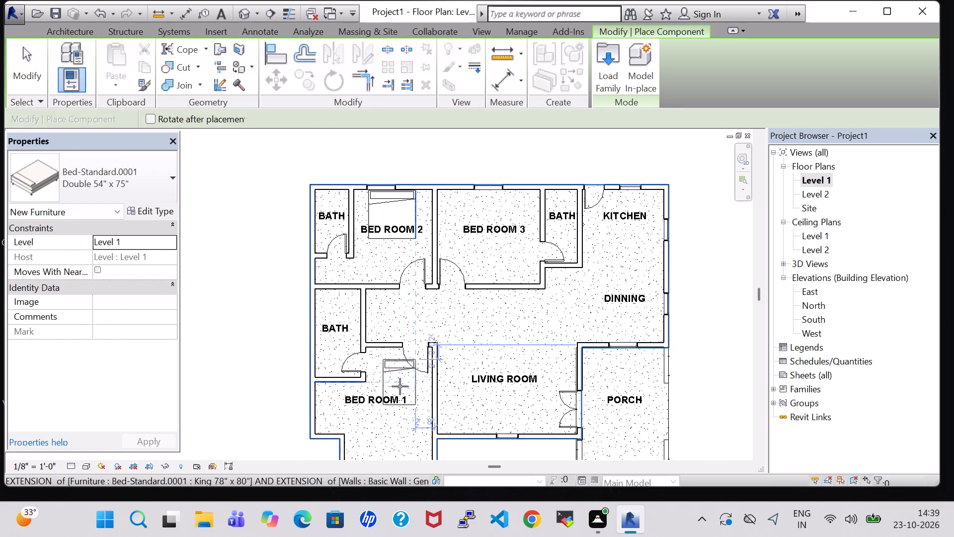
pyautogui.moveTo(400, 386); pyautogui.dragTo(380, 232, button='middle')
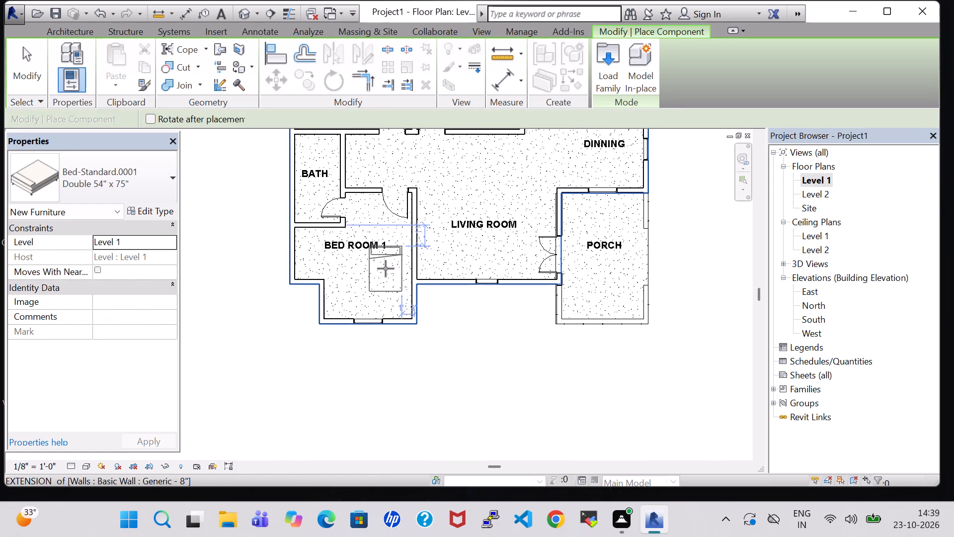
pyautogui.press('space')
pyautogui.press('space')
pyautogui.press('space')
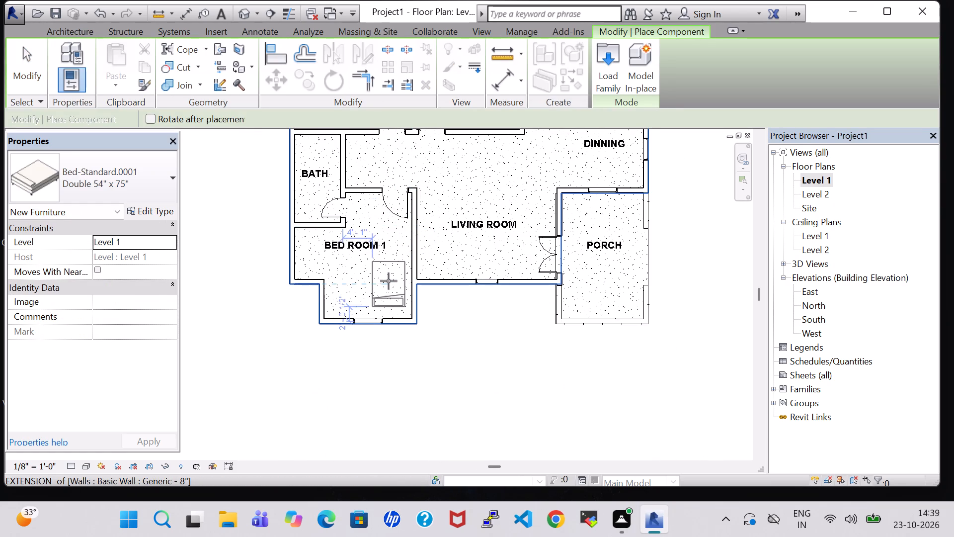
pyautogui.press('space')
pyautogui.scroll(4, 389, 281)
pyautogui.click(389, 281)
# Place a Double 54" x 75" bed in Bed Room 3, with its headboard against the exterior wall and centred under the window.
pyautogui.scroll(-5, 532, 317)
pyautogui.moveTo(641, 256); pyautogui.dragTo(562, 353, button='middle')
pyautogui.scroll(-1, 588, 329)
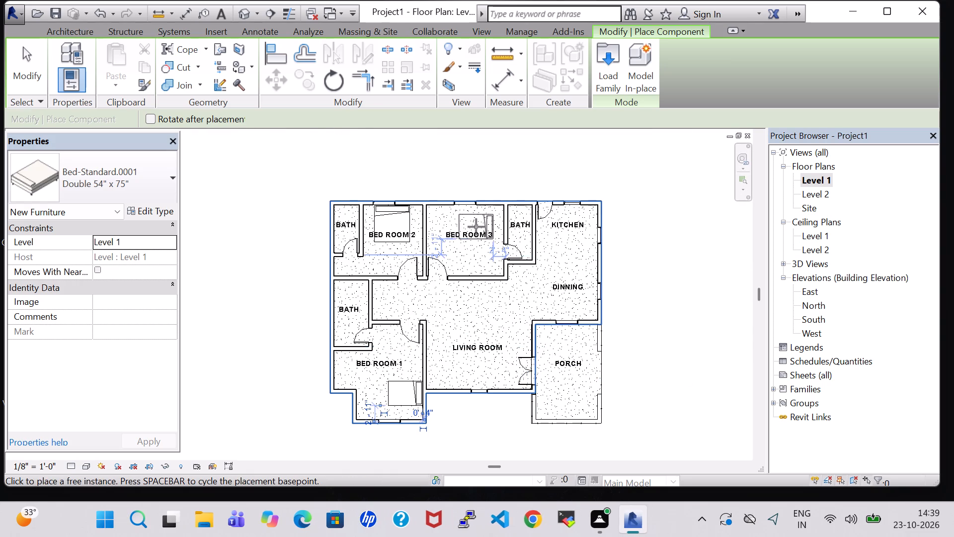
pyautogui.press('space')
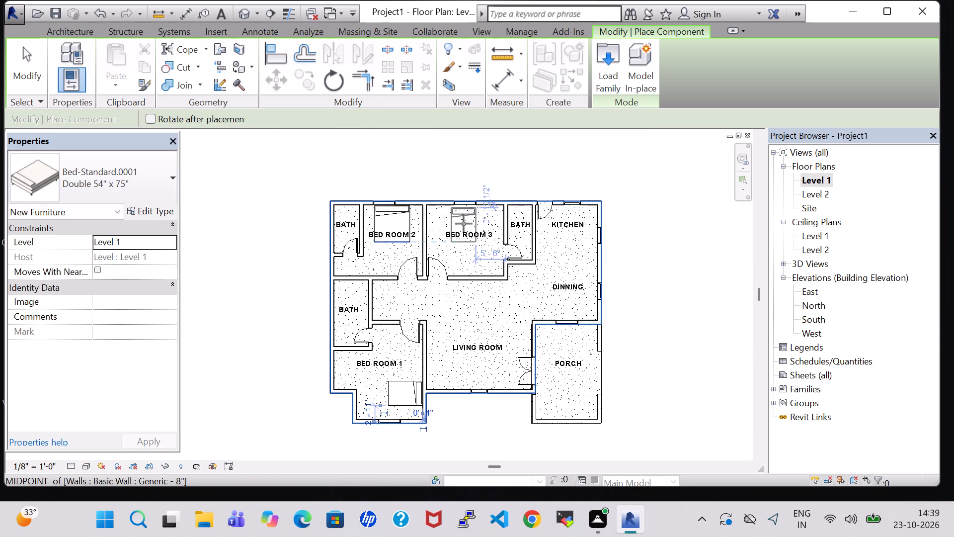
pyautogui.scroll(5, 464, 231)
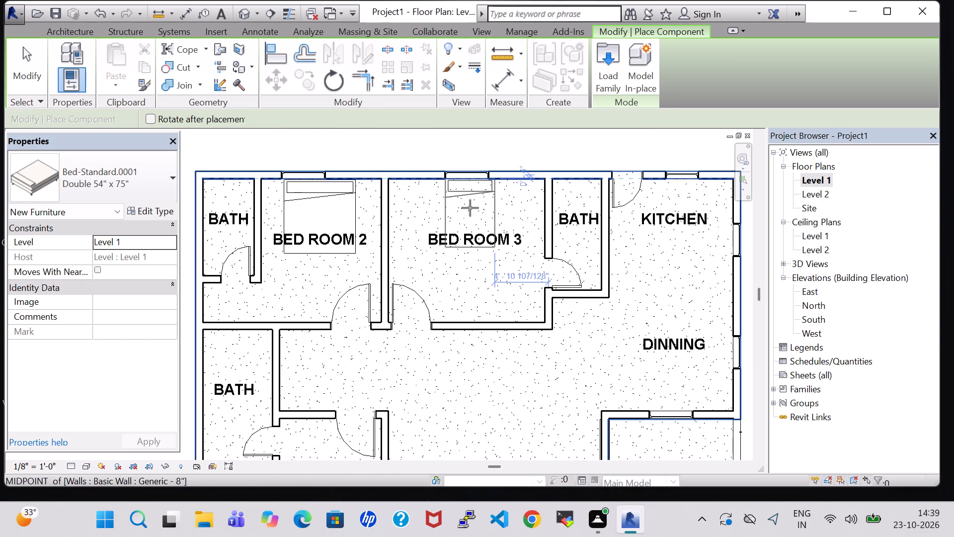
pyautogui.click(470, 208)
pyautogui.press('Escape')
pyautogui.press('Escape')
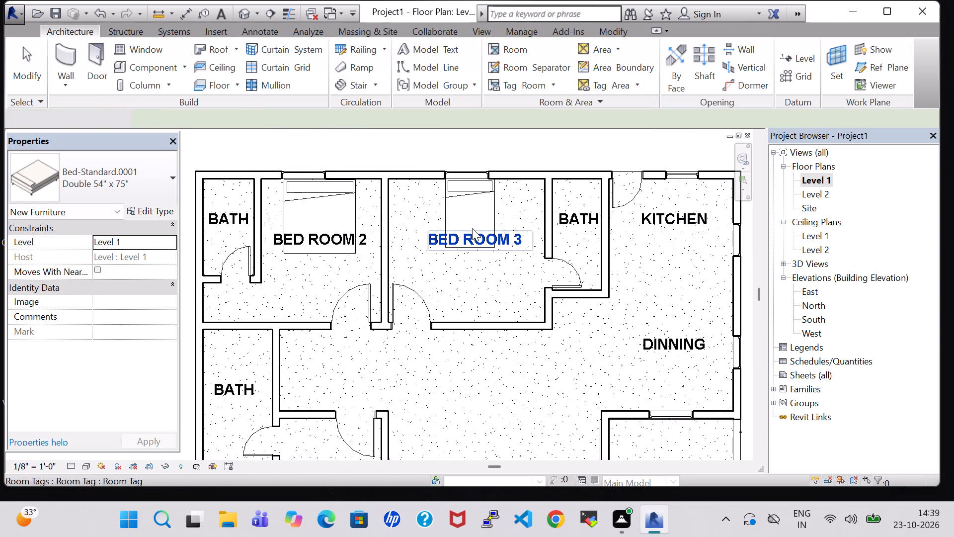
# Change the Bed Room 3 bed to King 78" x 80" and nudge it slightly off the exterior wall.
pyautogui.click(487, 198)
pyautogui.click(151, 177)
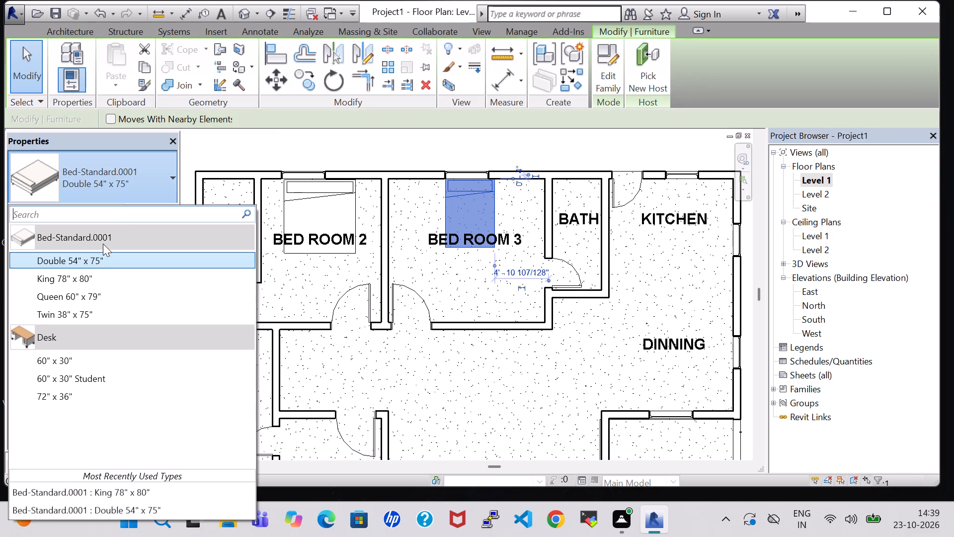
pyautogui.click(95, 281)
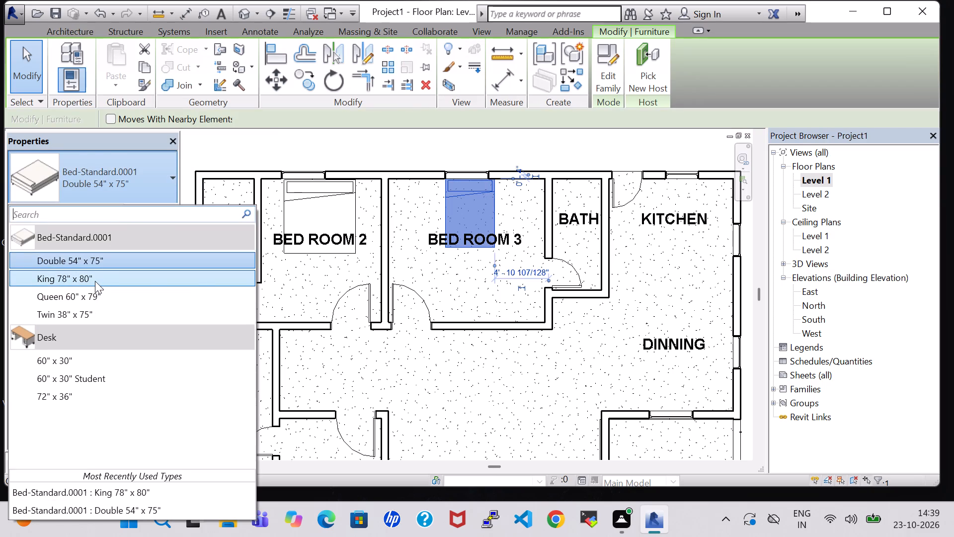
pyautogui.press('Down')
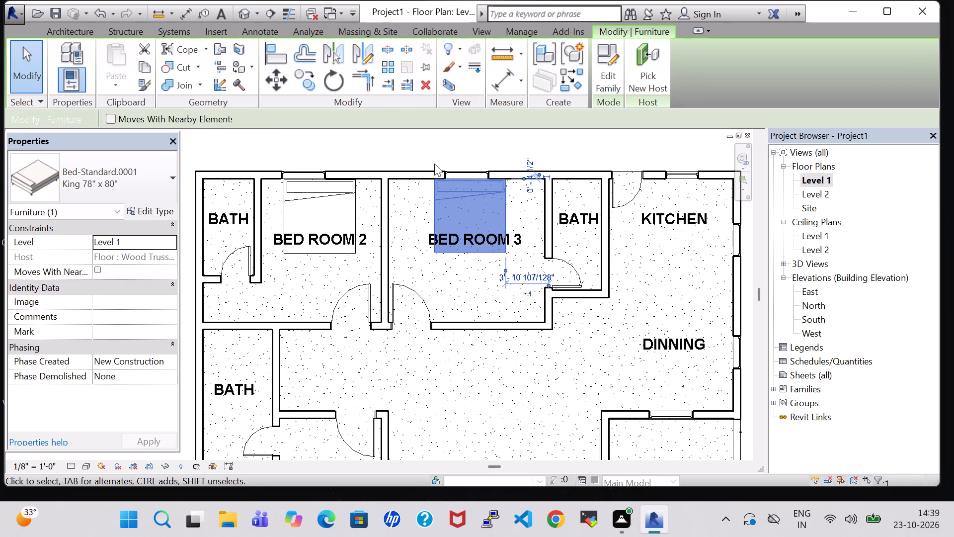
pyautogui.press('Down')
pyautogui.press('Up')
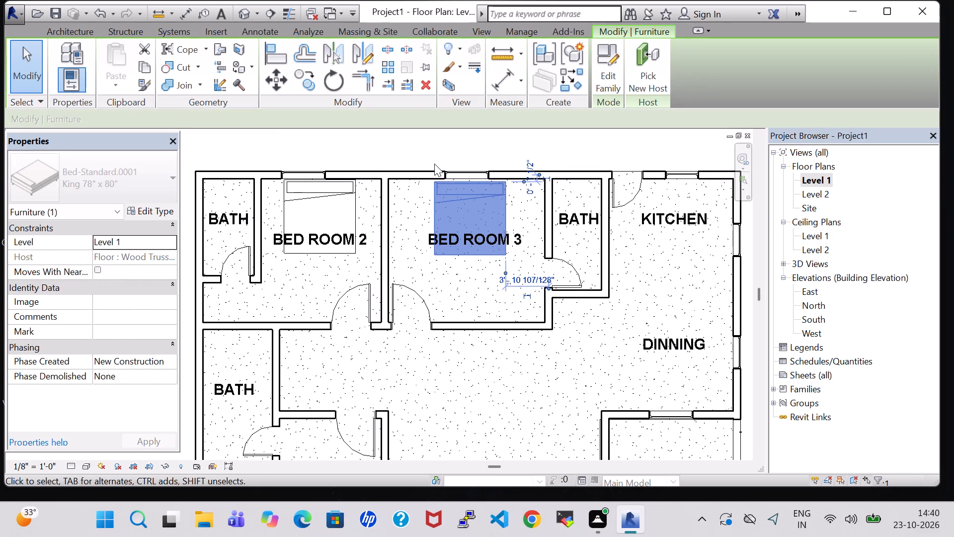
pyautogui.click(391, 136)
# Change the Bed Room 1 bed to King 78" x 80" and nudge its headboard clear of the wall behind it.
pyautogui.moveTo(482, 269); pyautogui.dragTo(491, 131, button='middle')
pyautogui.click(357, 407)
pyautogui.click(150, 181)
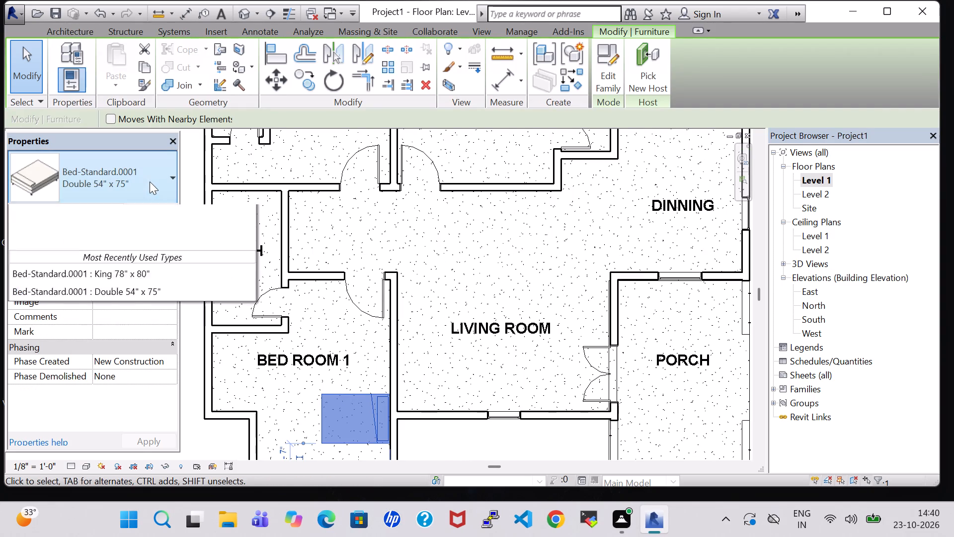
pyautogui.click(97, 278)
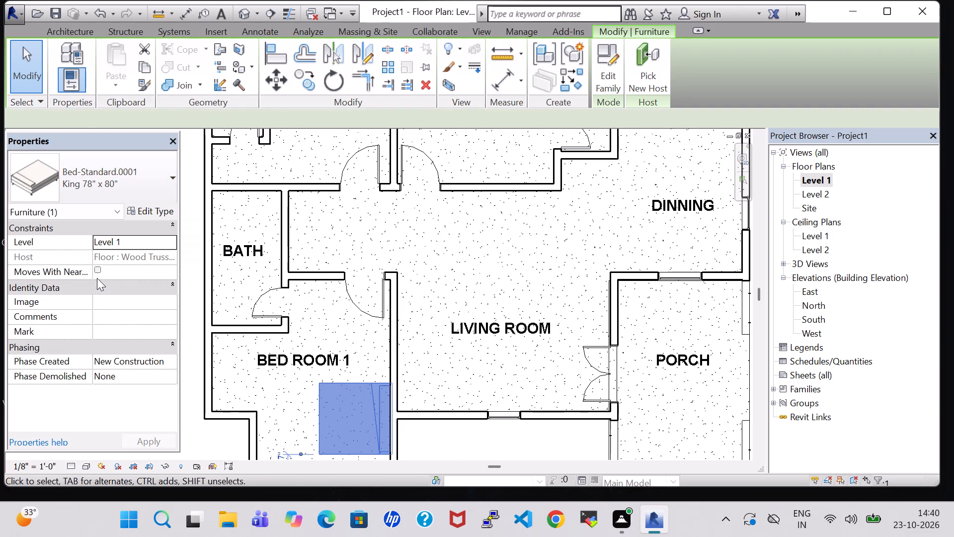
pyautogui.press('Left')
pyautogui.press('Left')
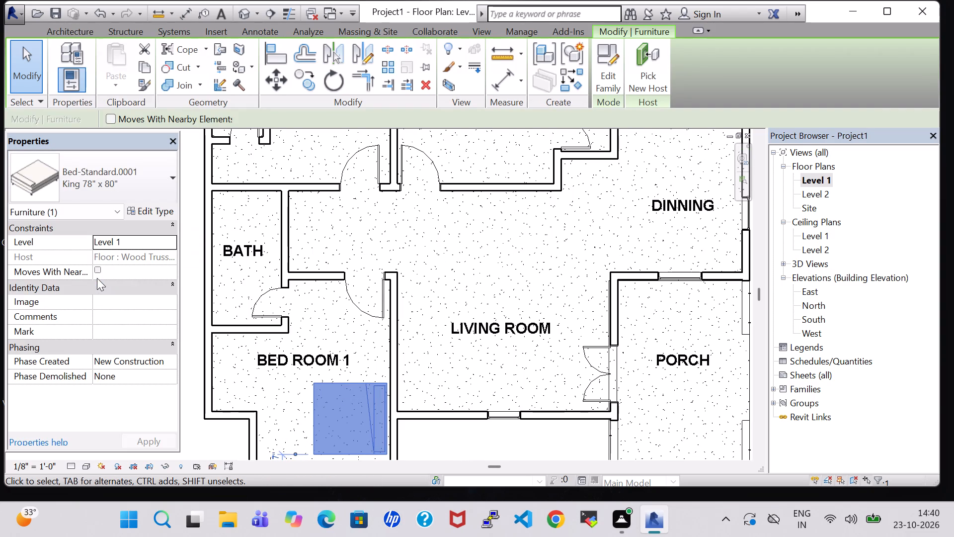
pyautogui.press('Right')
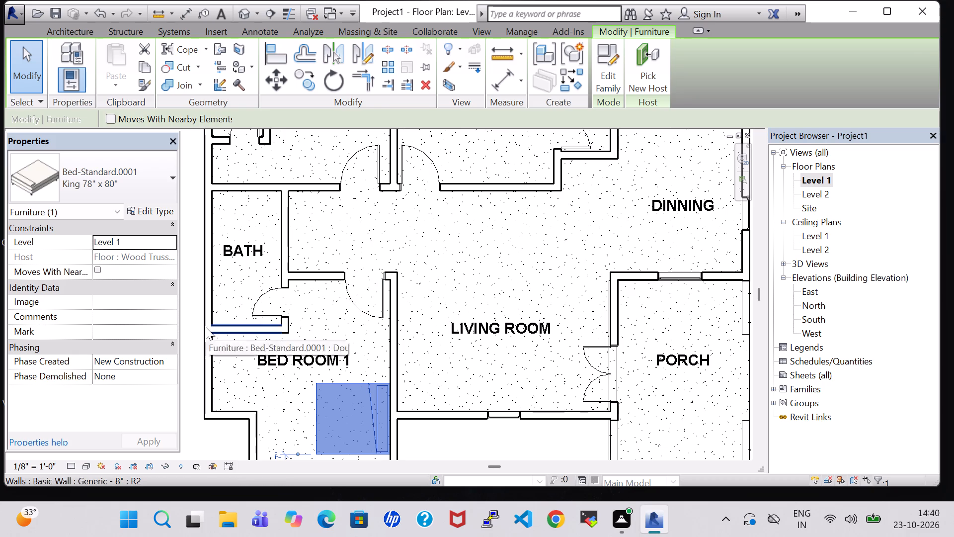
pyautogui.click(190, 333)
pyautogui.scroll(-3, 190, 333)
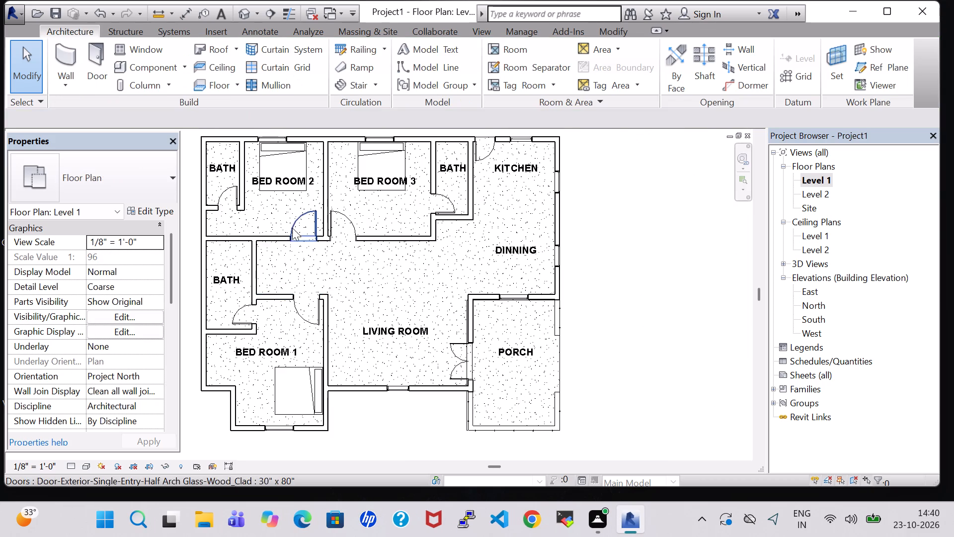
# Load the Table-Night Stand family from the US Imperial library's Furniture Tables folder as a component.
pyautogui.click(120, 65)
pyautogui.click(597, 78)
pyautogui.scroll(-1, 515, 223)
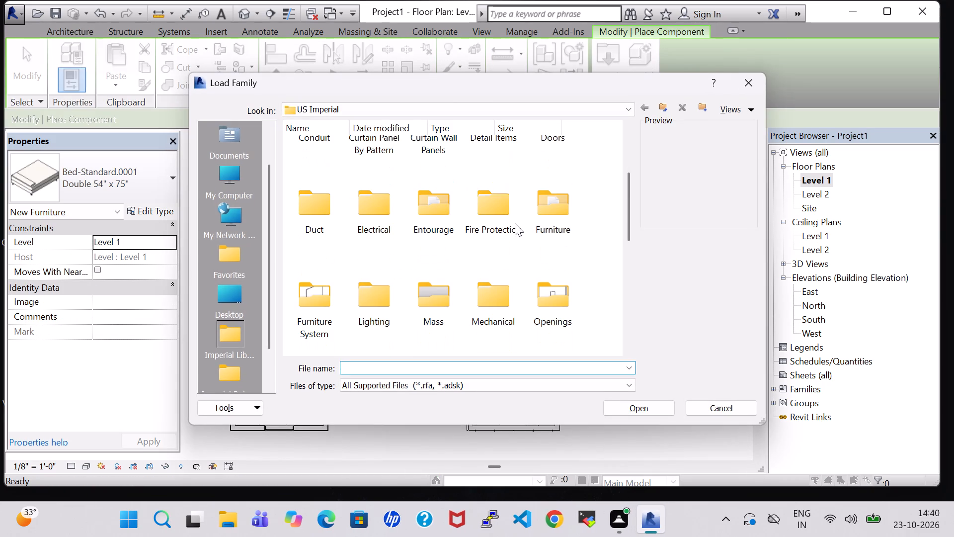
pyautogui.doubleClick(549, 207)
pyautogui.doubleClick(491, 169)
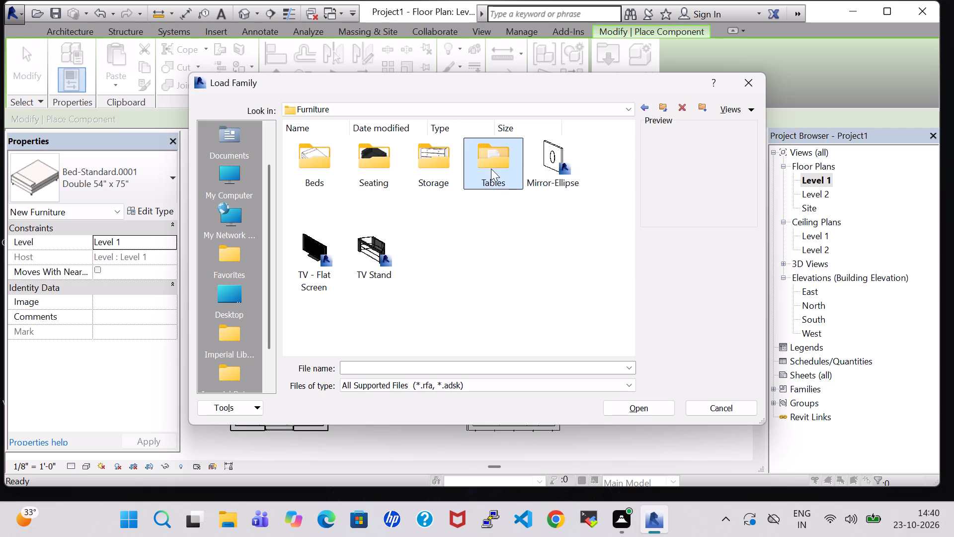
pyautogui.click(480, 249)
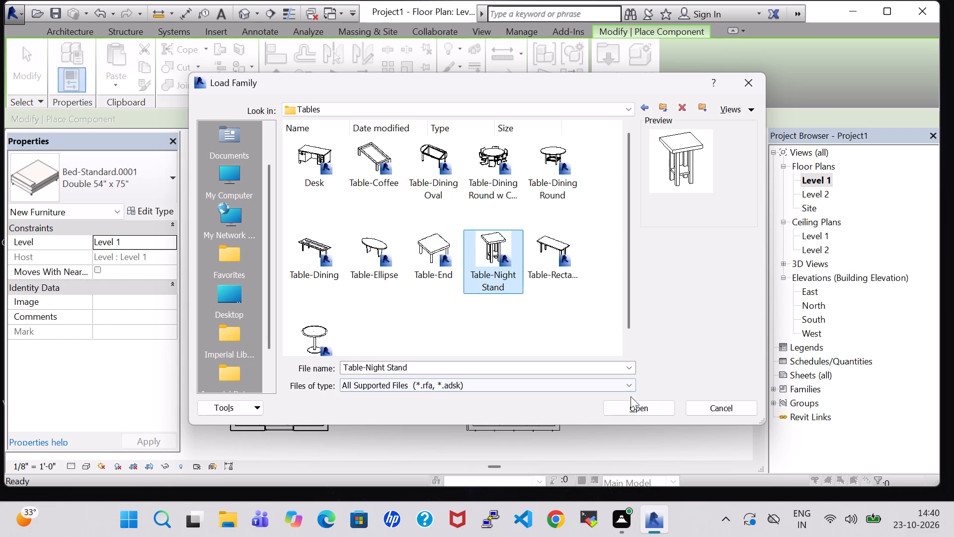
pyautogui.click(634, 406)
# Place two 24" x 24" x 30" night stands in Bed Room 2, one on each side of the bed's headboard.
pyautogui.scroll(5, 312, 186)
pyautogui.moveTo(312, 188); pyautogui.dragTo(325, 223, button='middle')
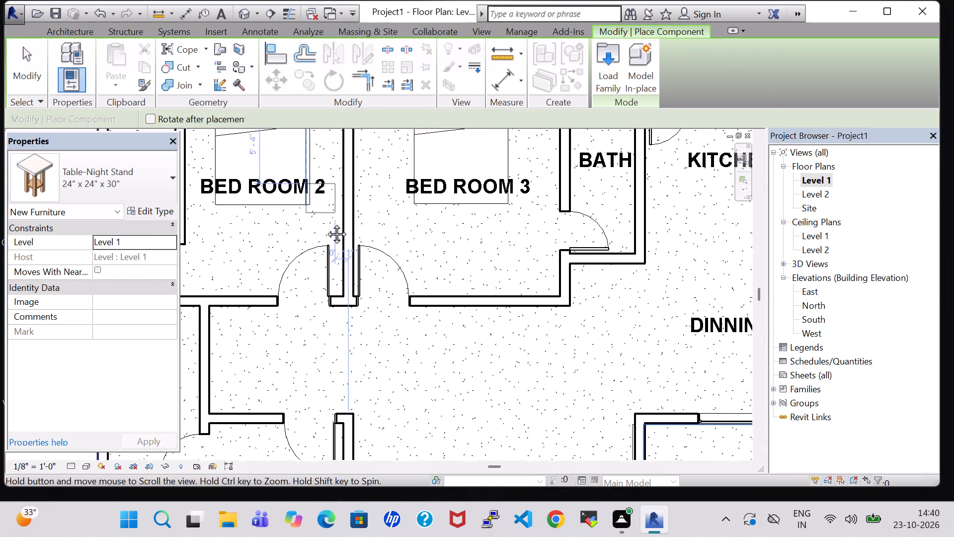
pyautogui.moveTo(325, 223); pyautogui.dragTo(331, 290, button='middle')
pyautogui.scroll(2, 331, 287)
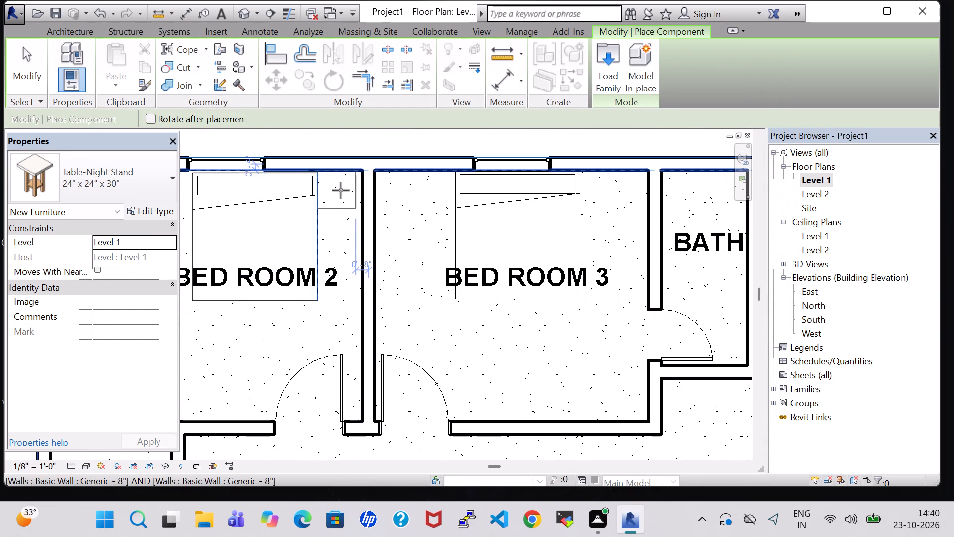
pyautogui.click(340, 196)
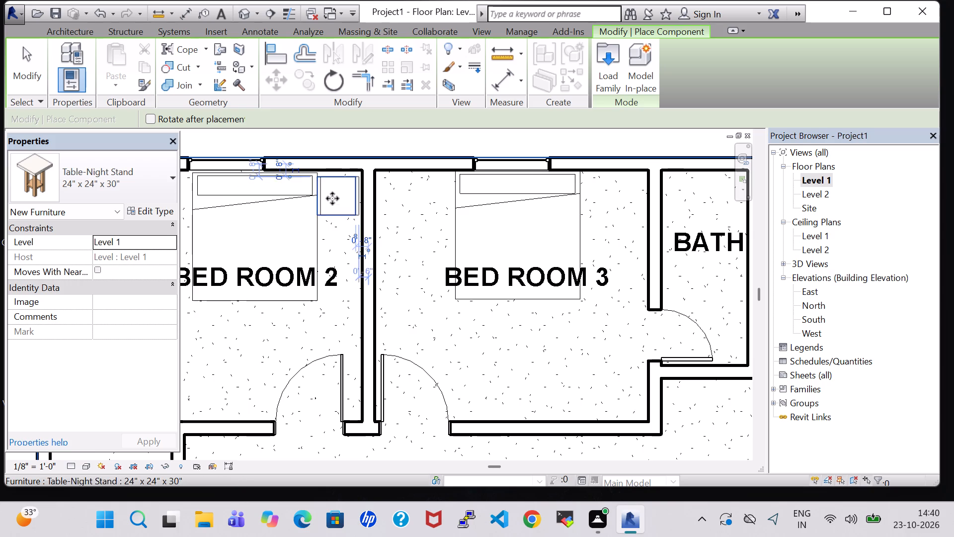
pyautogui.moveTo(330, 199); pyautogui.dragTo(480, 223, button='middle')
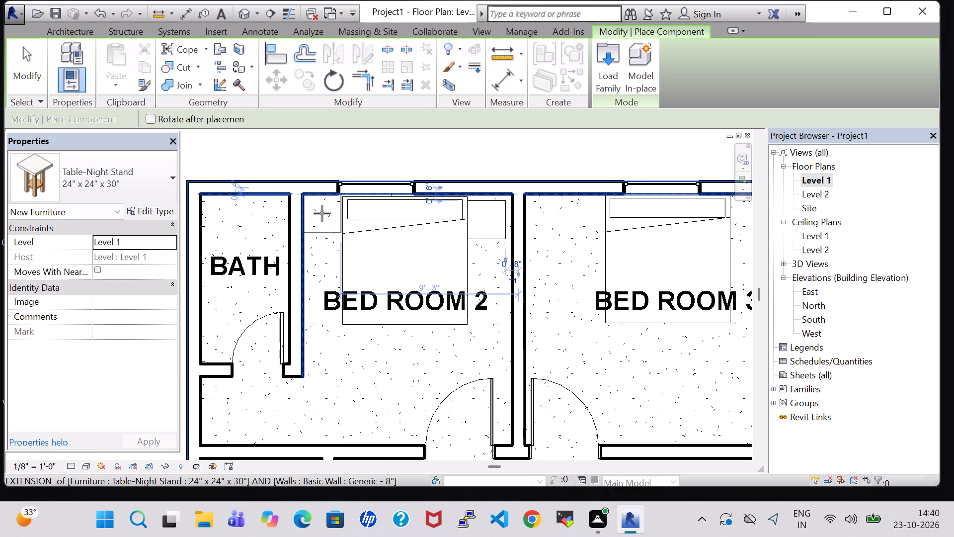
pyautogui.click(322, 215)
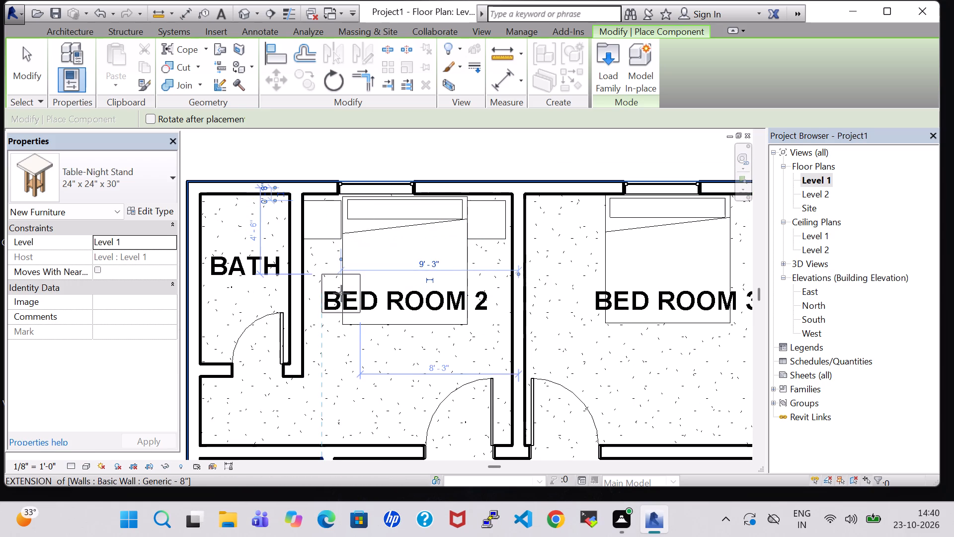
pyautogui.press('Escape')
pyautogui.press('Escape')
# Nudge the Bed Room 2 night stand on the Bed Room 3 side one increment toward each of its two adjacent walls.
pyautogui.click(504, 232)
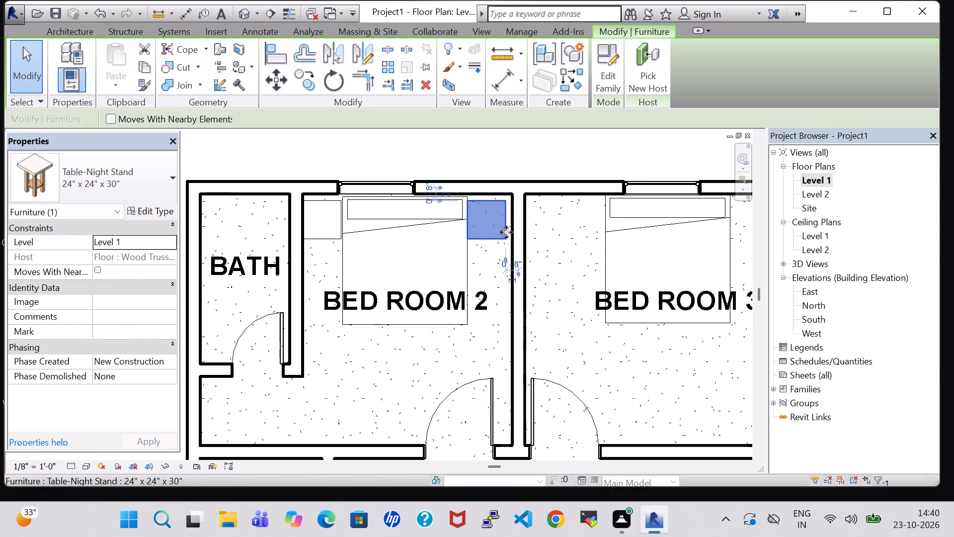
pyautogui.press('Right')
pyautogui.press('Up')
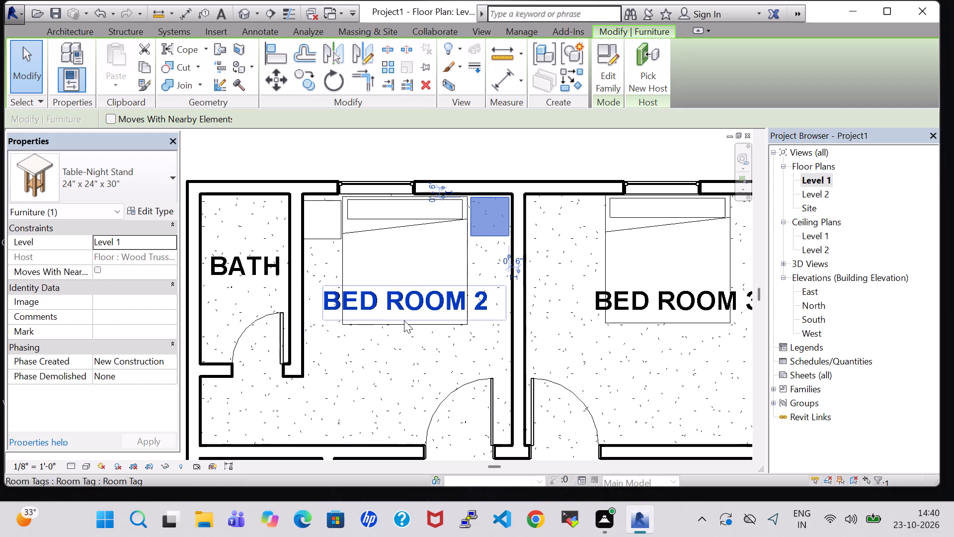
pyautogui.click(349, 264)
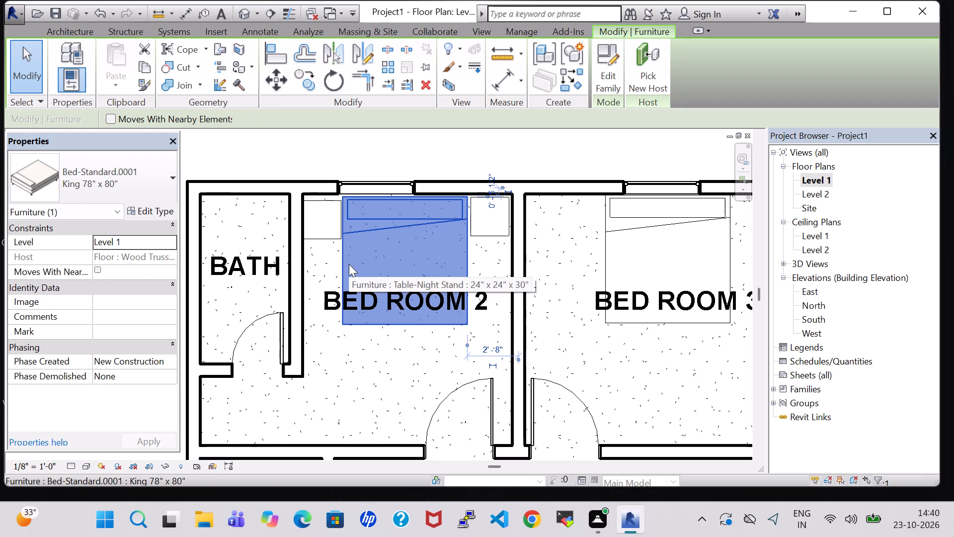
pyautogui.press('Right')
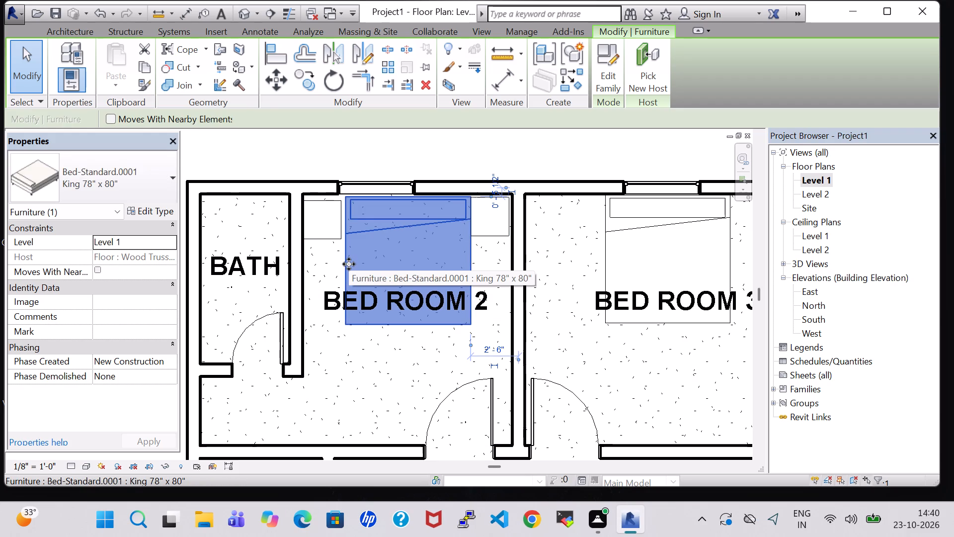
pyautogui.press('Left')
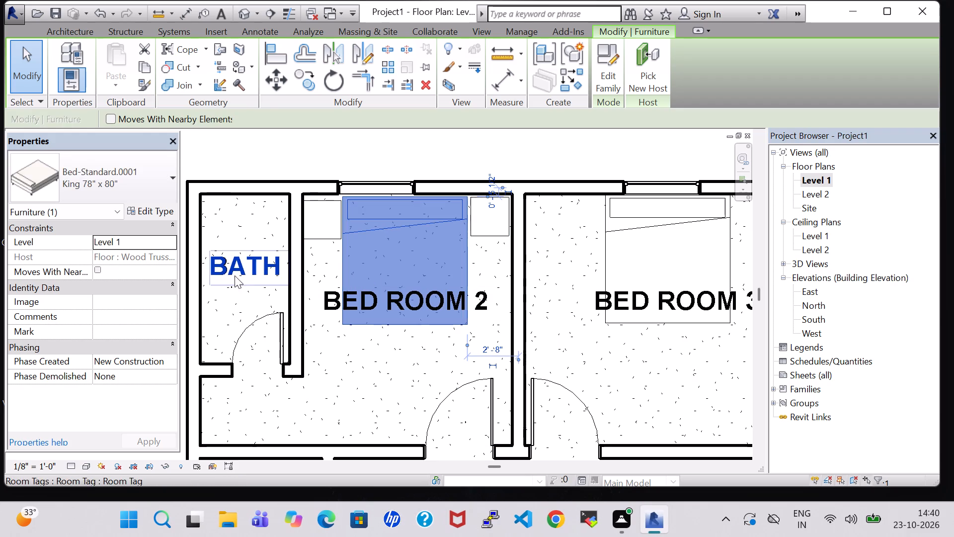
# Nudge the Bed Room 2 night stand on the bath side closer to the exterior wall, level with the other one.
pyautogui.click(317, 227)
pyautogui.press('Right')
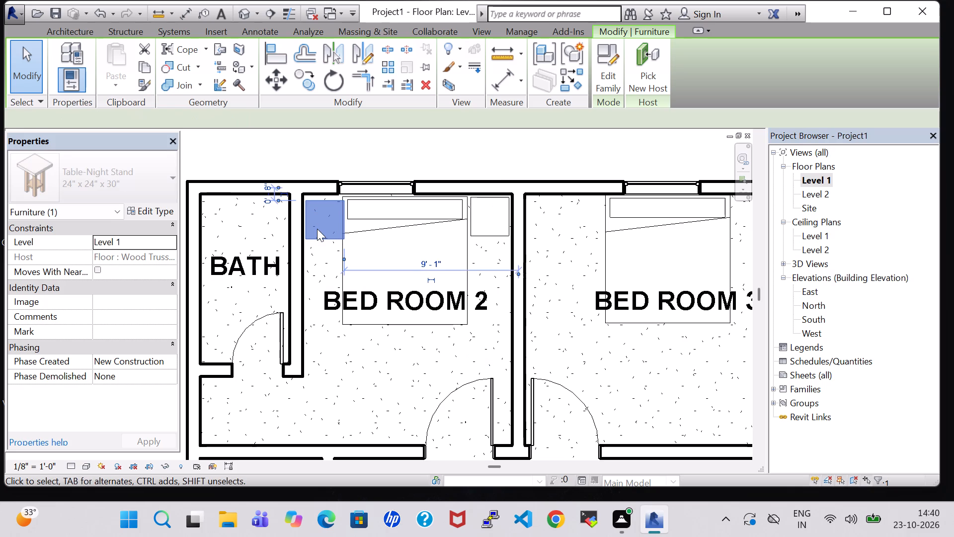
pyautogui.press('Left')
pyautogui.press('Up')
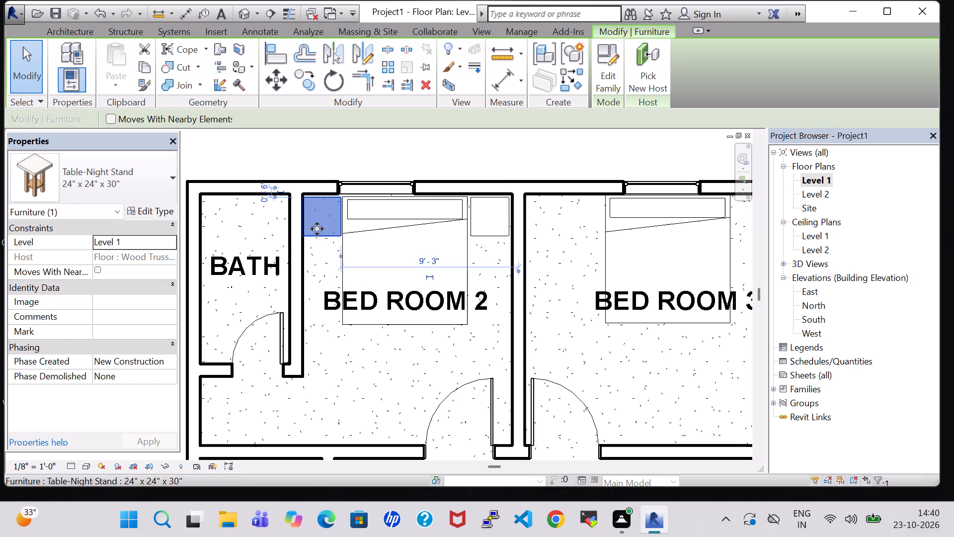
pyautogui.click(451, 155)
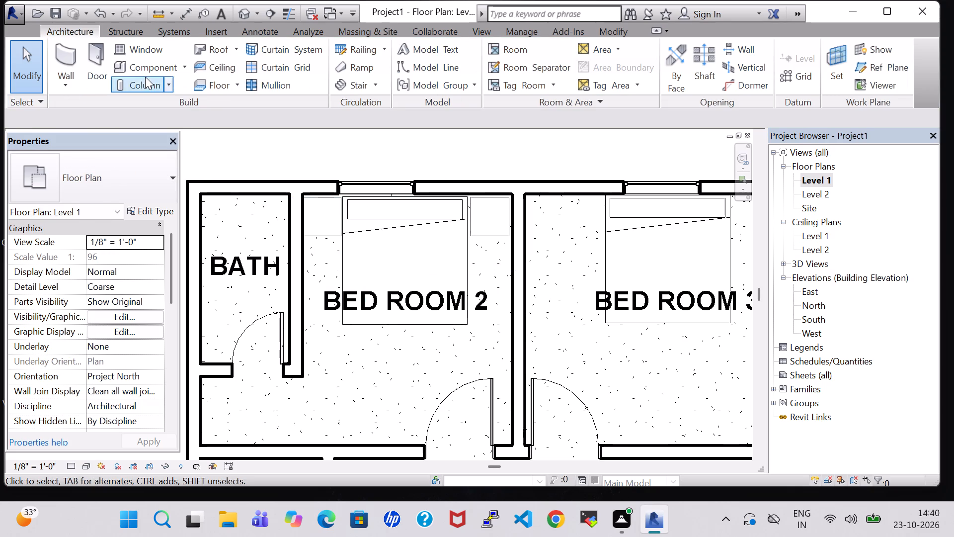
# Place two 24" x 24" x 30" night stands in Bed Room 3, one on each side of the bed along the exterior wall.
pyautogui.click(137, 68)
pyautogui.scroll(-1, 566, 297)
pyautogui.middleClick(572, 286)
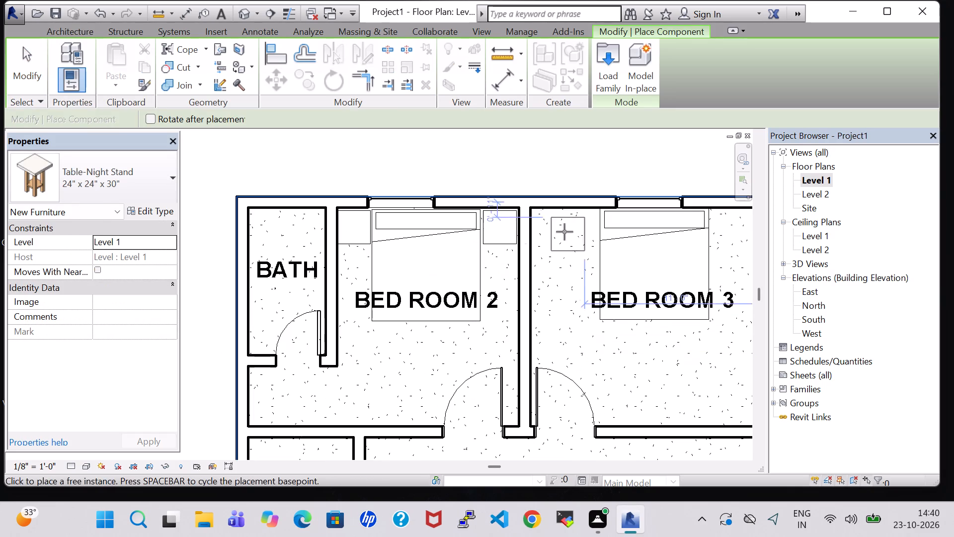
pyautogui.click(573, 228)
pyautogui.moveTo(565, 275); pyautogui.dragTo(492, 290, button='middle')
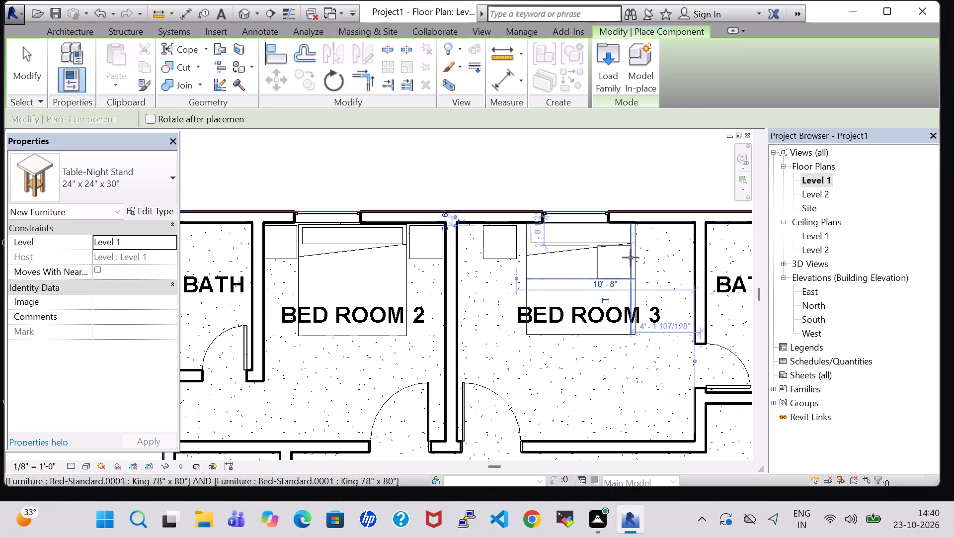
pyautogui.click(661, 242)
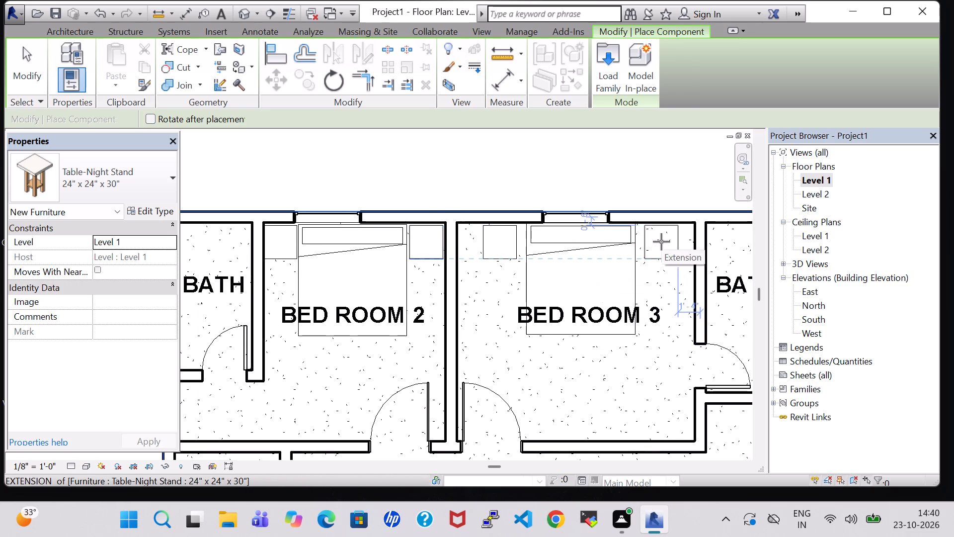
# Place a 24" x 24" x 30" night stand in Bed Room 1 against the living room wall, on the door side of the bed.
pyautogui.scroll(-3, 638, 363)
pyautogui.moveTo(635, 363); pyautogui.dragTo(550, 229, button='middle')
pyautogui.moveTo(498, 283); pyautogui.dragTo(487, 150, button='middle')
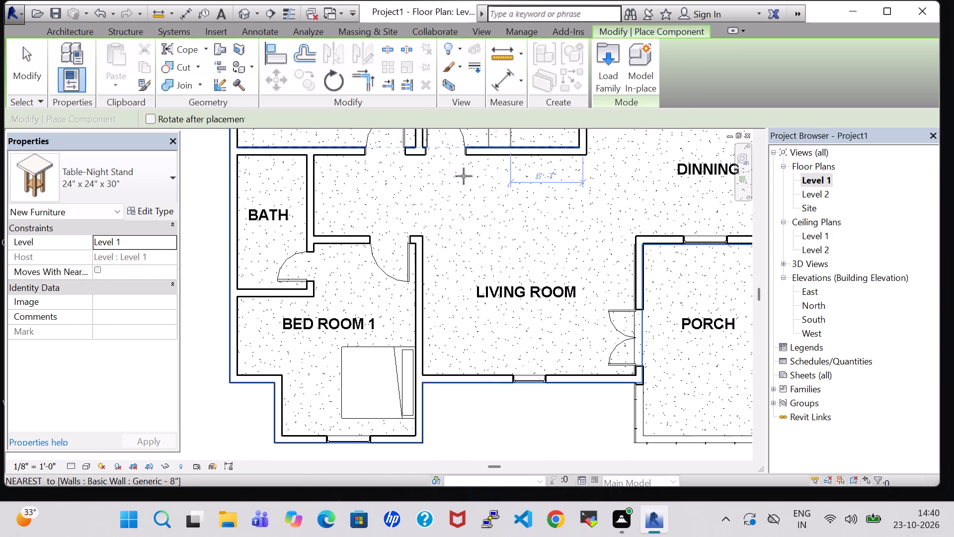
pyautogui.click(400, 323)
pyautogui.press('Escape')
pyautogui.press('Escape')
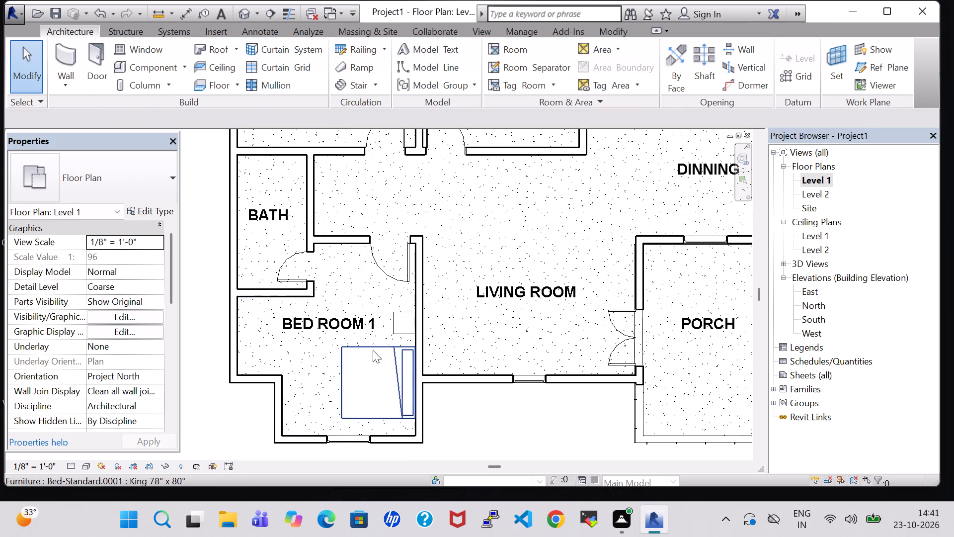
# Nudge the Bed Room 1 king bed away from the window wall until it is next to the night stand.
pyautogui.click(373, 350)
pyautogui.press('Up')
pyautogui.press('Up')
pyautogui.press('Up')
pyautogui.press('Up')
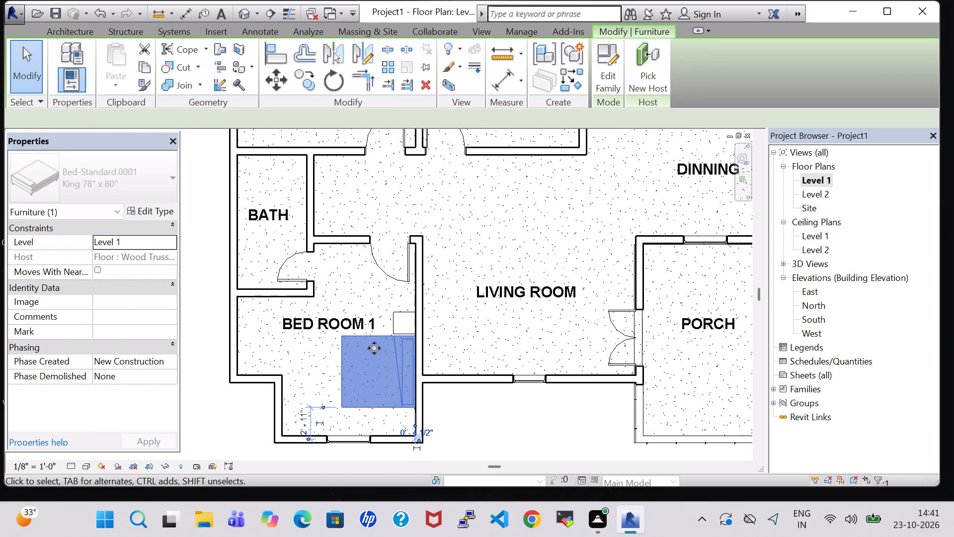
# Place a second 24" x 24" x 30" night stand in Bed Room 1, in the corner between the bed and the window wall.
pyautogui.doubleClick(68, 30)
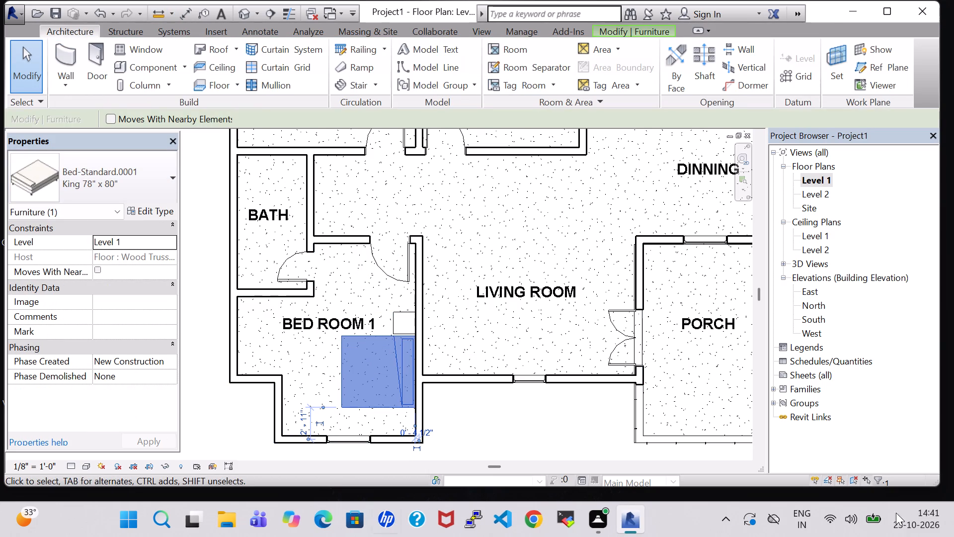
pyautogui.click(155, 66)
pyautogui.scroll(2, 397, 383)
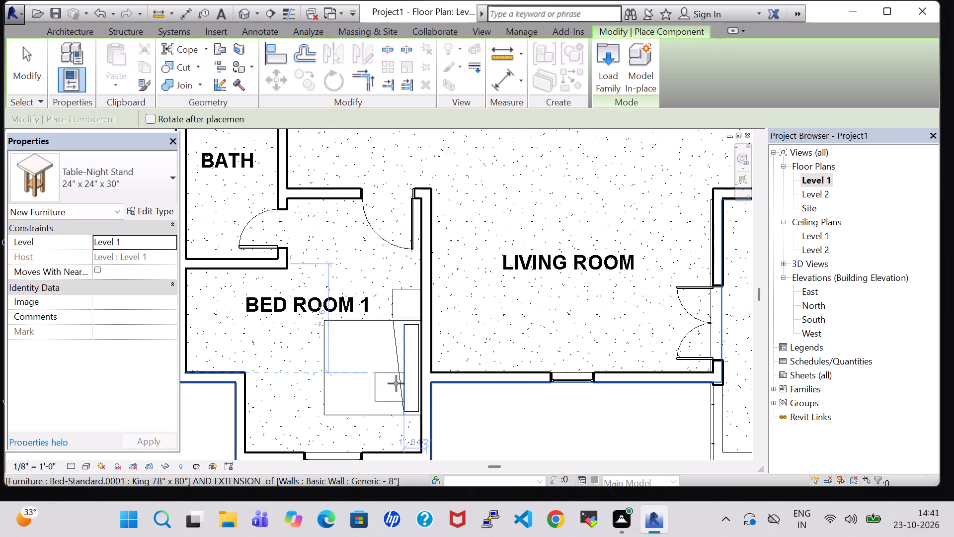
pyautogui.scroll(4, 402, 428)
pyautogui.moveTo(397, 423); pyautogui.dragTo(396, 420, button='middle')
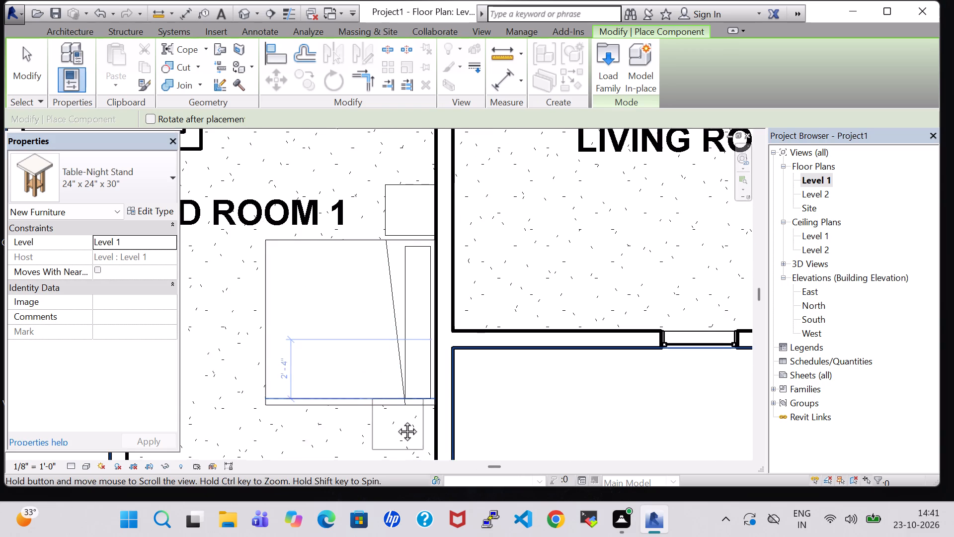
pyautogui.moveTo(396, 420); pyautogui.dragTo(386, 311, button='middle')
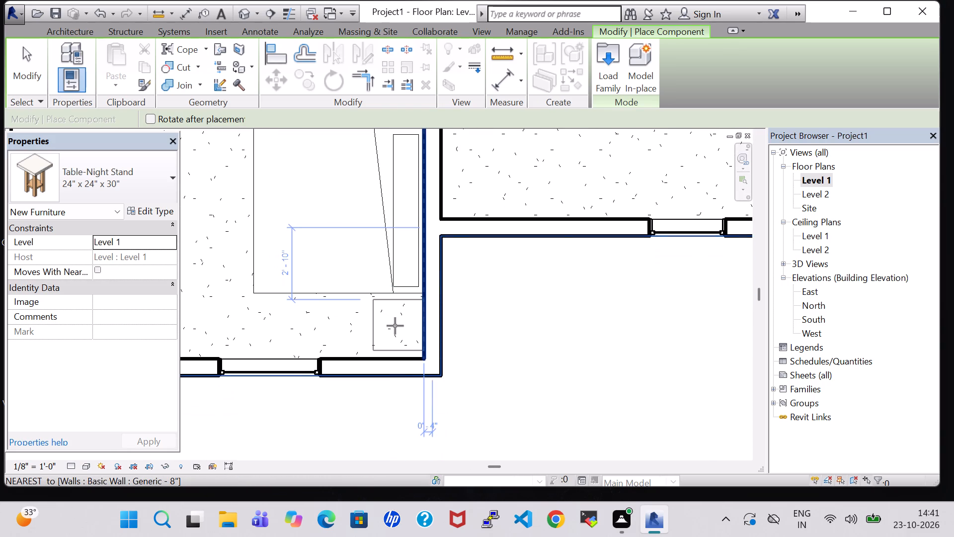
pyautogui.click(395, 326)
pyautogui.press('Escape')
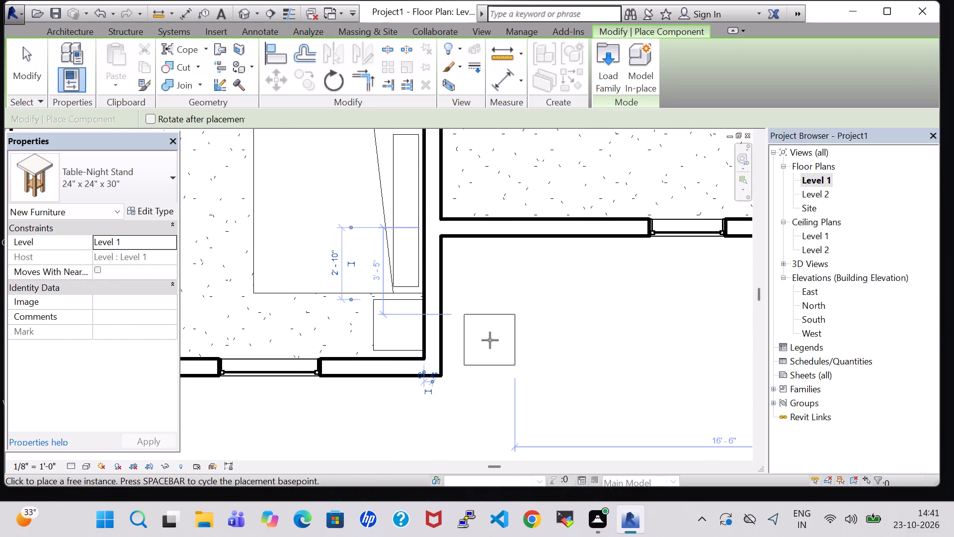
pyautogui.press('Escape')
# Examine the furnished bedrooms in the default 3D view, orbiting around to look down from above.
pyautogui.scroll(-8, 490, 340)
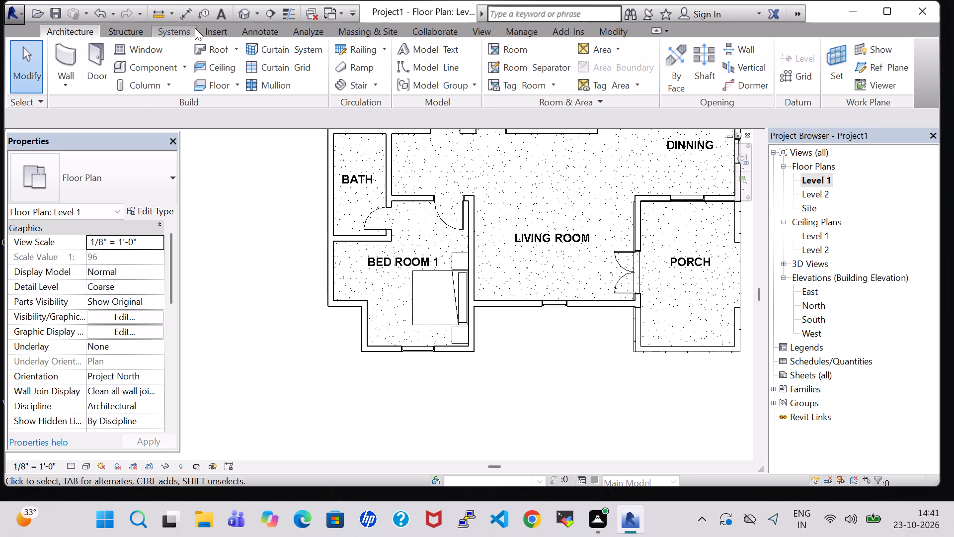
pyautogui.click(243, 15)
pyautogui.scroll(-1, 432, 230)
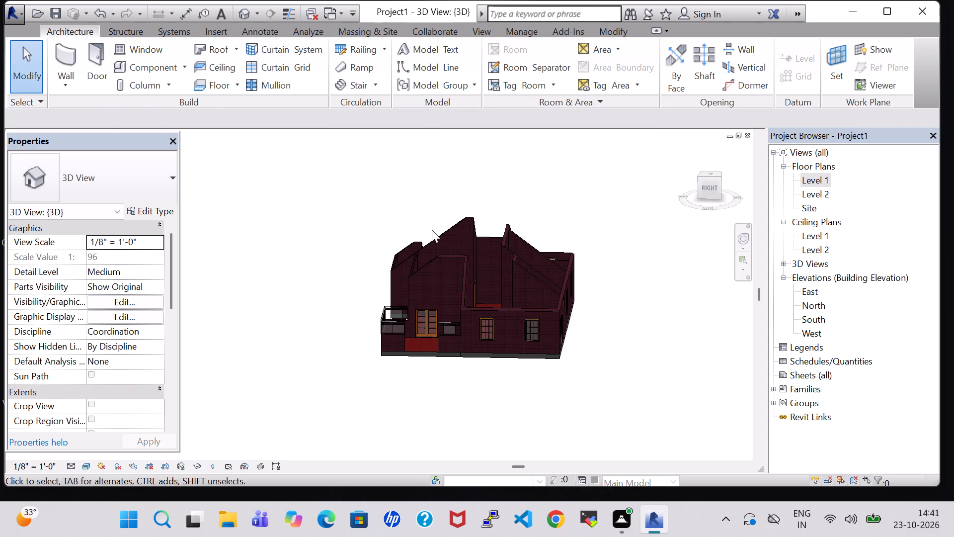
pyautogui.keyDown('shift'); pyautogui.middleClick(610, 202); pyautogui.keyUp('shift')
pyautogui.keyDown('shift'); pyautogui.moveTo(610, 202); pyautogui.dragTo(611, 280, button='middle'); pyautogui.keyUp('shift')
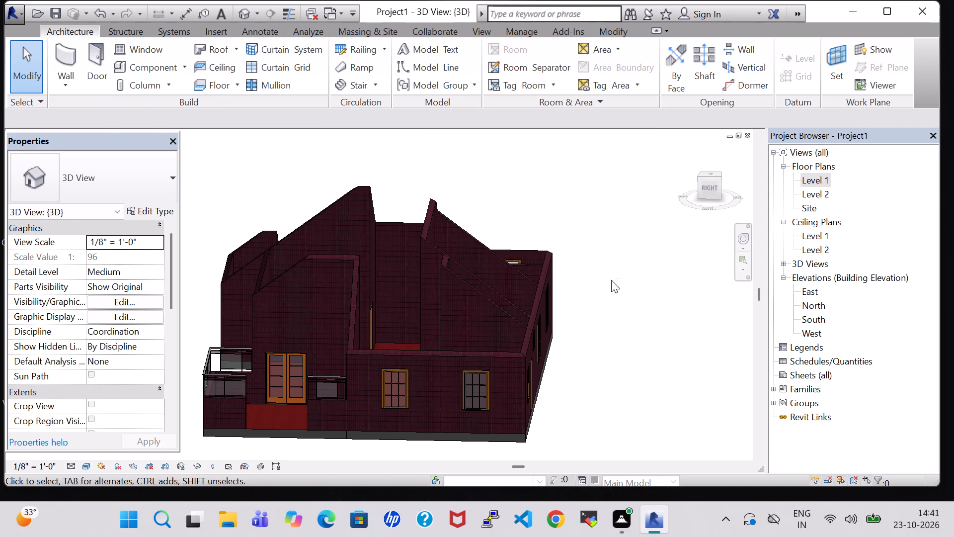
pyautogui.keyDown('shift'); pyautogui.moveTo(554, 173); pyautogui.dragTo(567, 359, button='middle'); pyautogui.keyUp('shift')
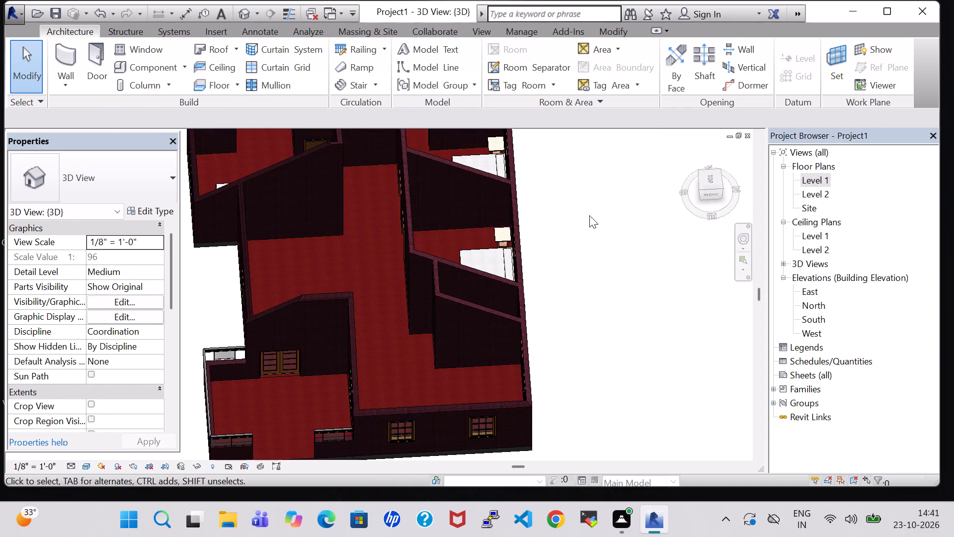
pyautogui.keyDown('shift'); pyautogui.moveTo(589, 212); pyautogui.dragTo(579, 341, button='middle'); pyautogui.keyUp('shift')
pyautogui.moveTo(594, 177); pyautogui.dragTo(594, 255, button='middle')
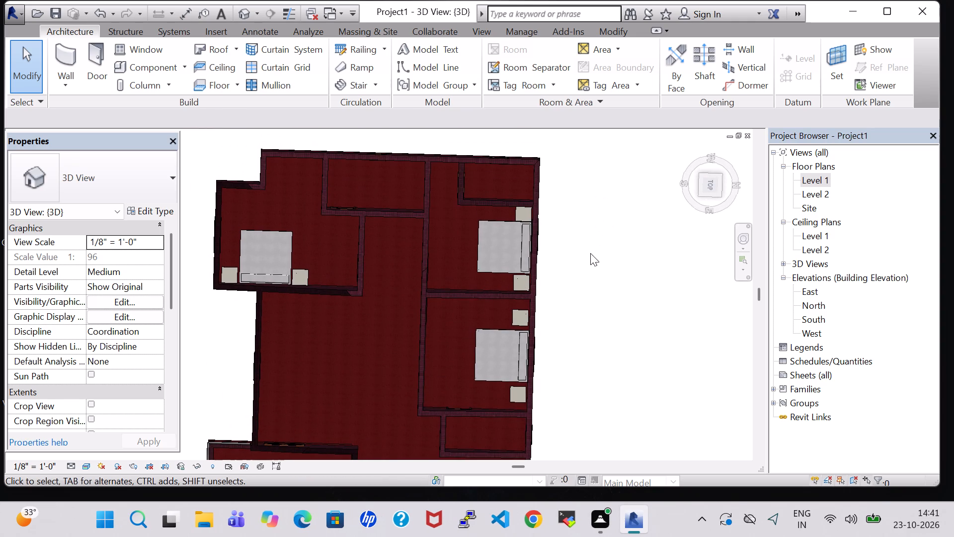
# Return to the Level 1 floor plan and bring the whole house into view.
pyautogui.tripleClick(816, 178)
pyautogui.scroll(-5, 528, 256)
pyautogui.moveTo(528, 256); pyautogui.dragTo(518, 286, button='middle')
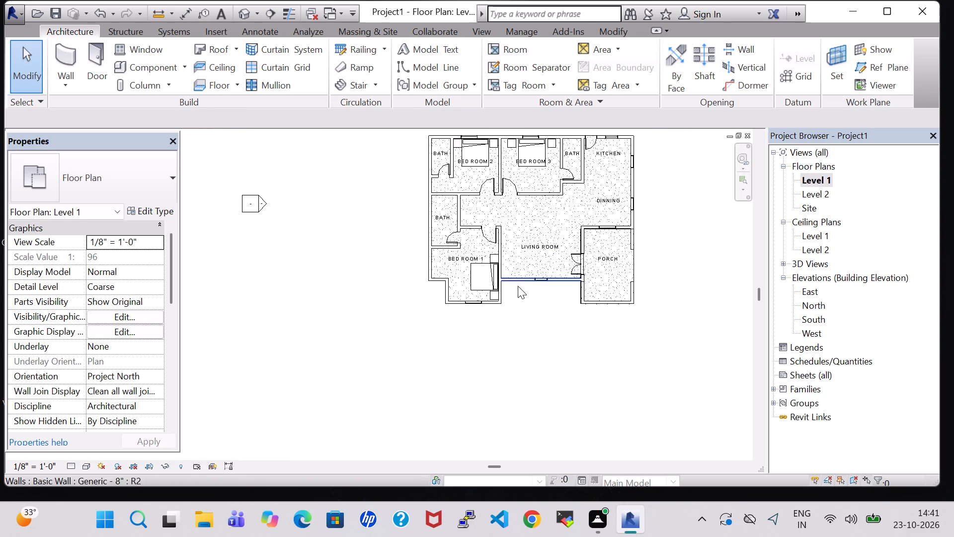
pyautogui.moveTo(518, 286); pyautogui.dragTo(514, 294, button='middle')
pyautogui.moveTo(698, 203); pyautogui.dragTo(668, 283, button='middle')
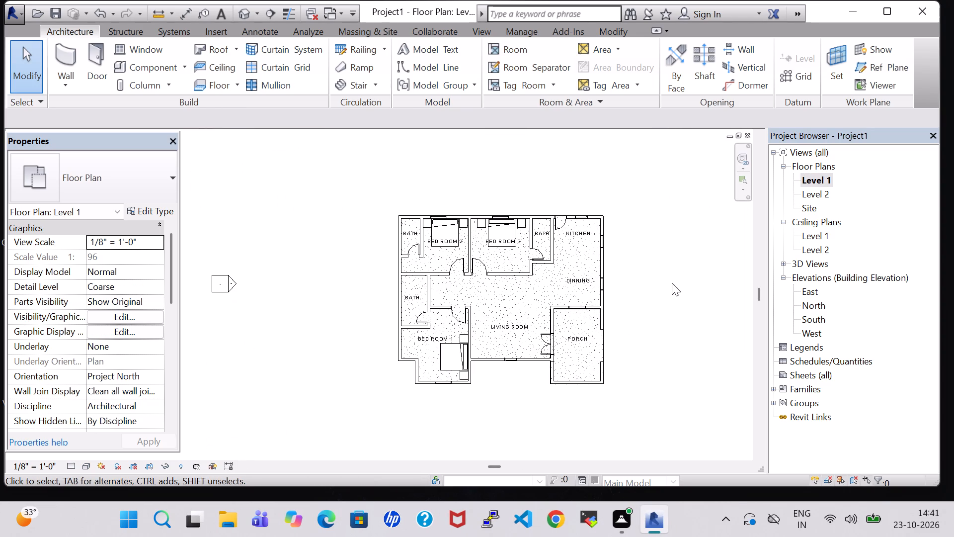
pyautogui.scroll(1, 672, 283)
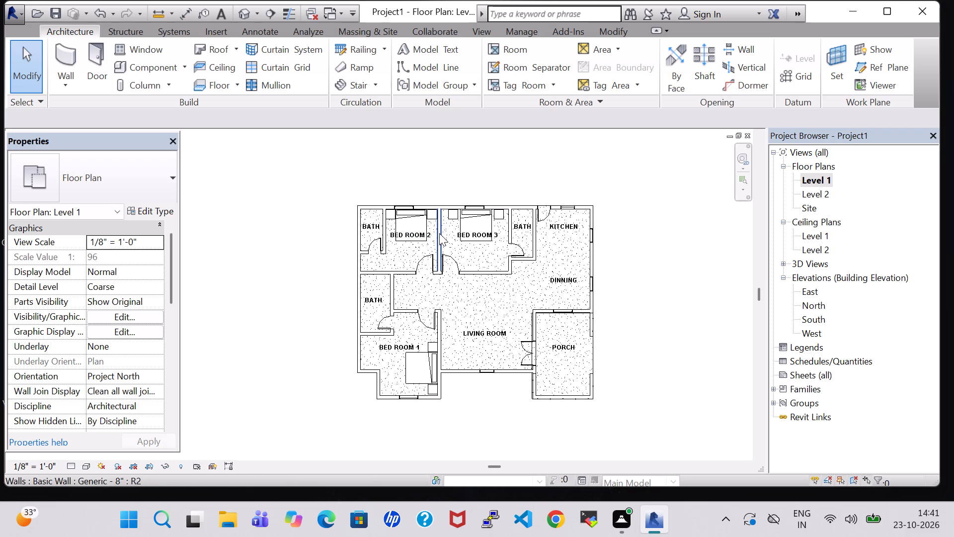
# Shift the wall between Bed Room 2 and Bed Room 3 about 8 inches toward Bed Room 3.
pyautogui.click(439, 233)
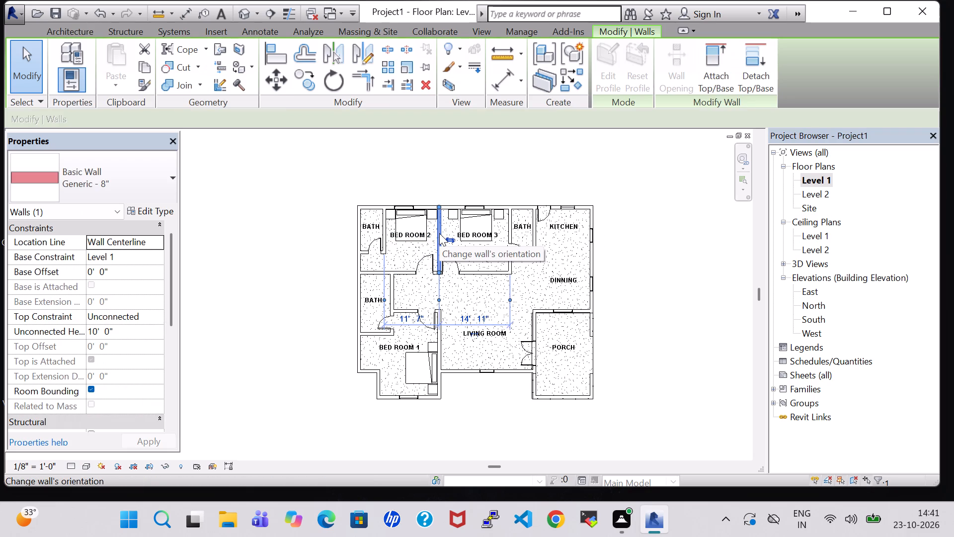
pyautogui.press('Right')
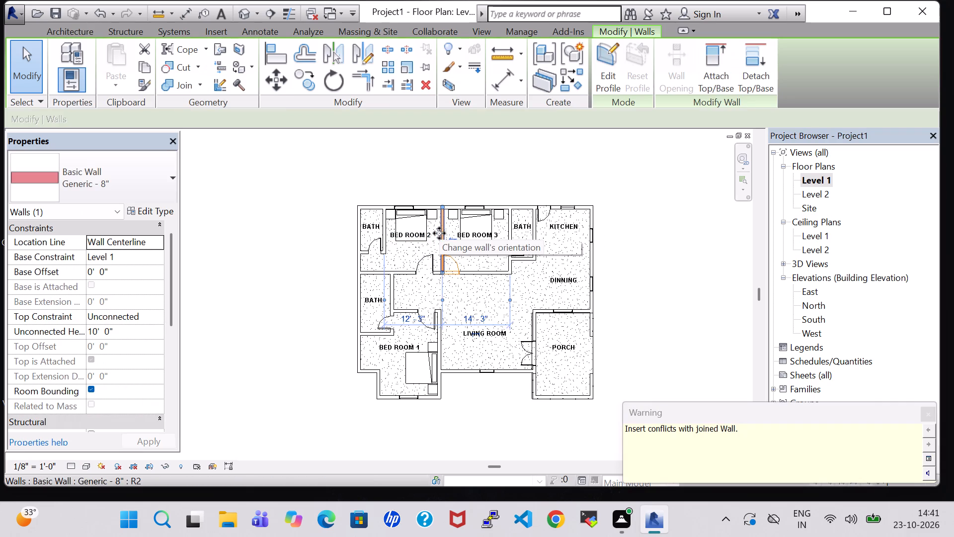
pyautogui.click(932, 410)
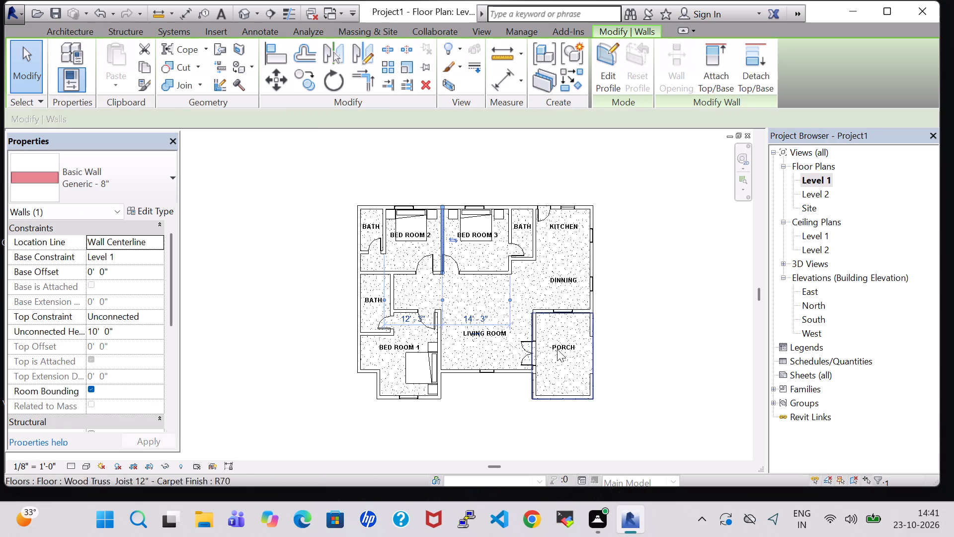
# Shift the wall between Bed Room 1 and the living room about 8 inches toward the living room.
pyautogui.click(437, 363)
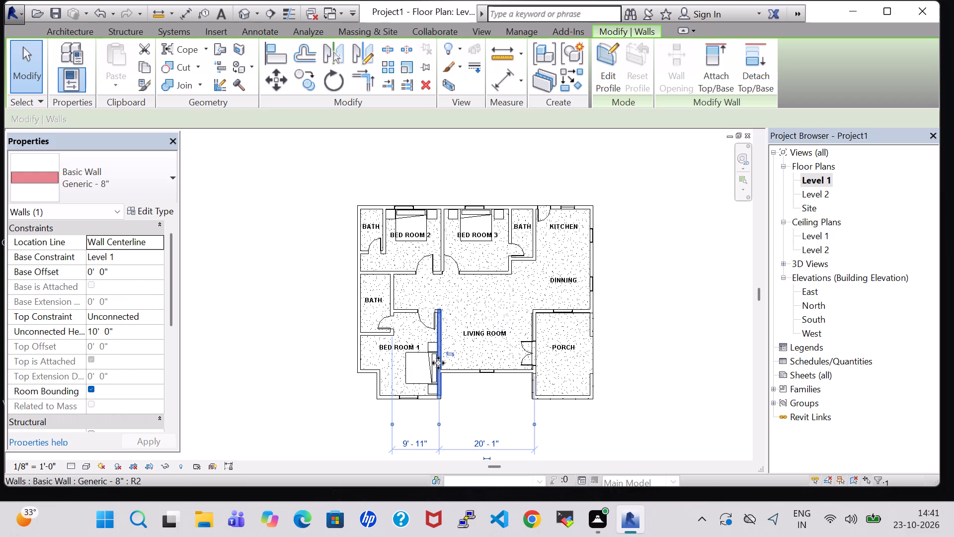
pyautogui.press('Right')
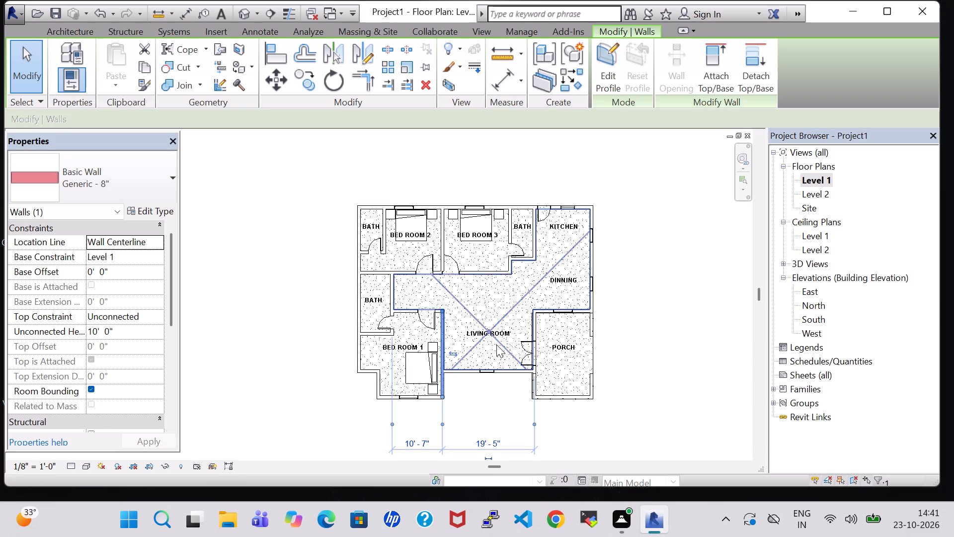
pyautogui.click(706, 321)
# Nudge the Bed Room 3 entry door along its wall, away from the wall shared with Bed Room 2.
pyautogui.scroll(4, 465, 290)
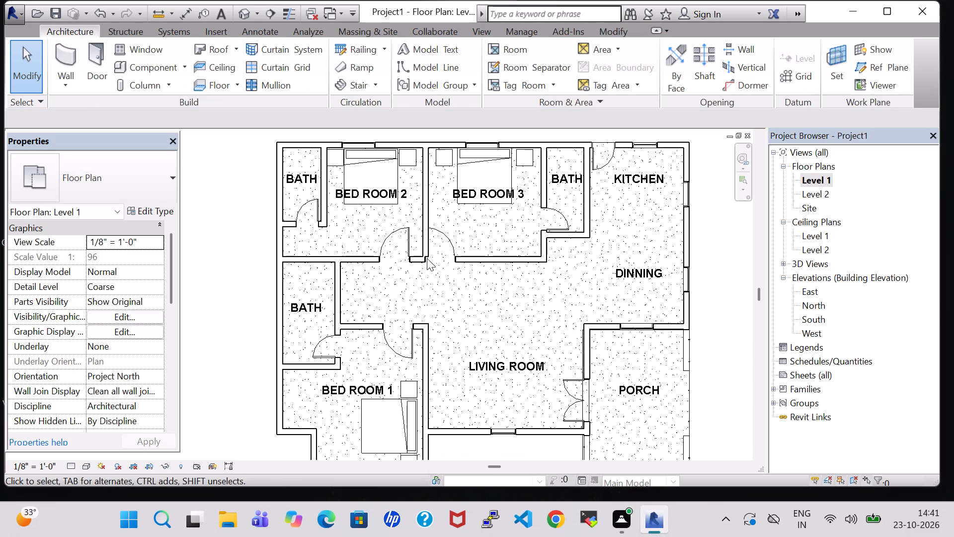
pyautogui.scroll(5, 419, 260)
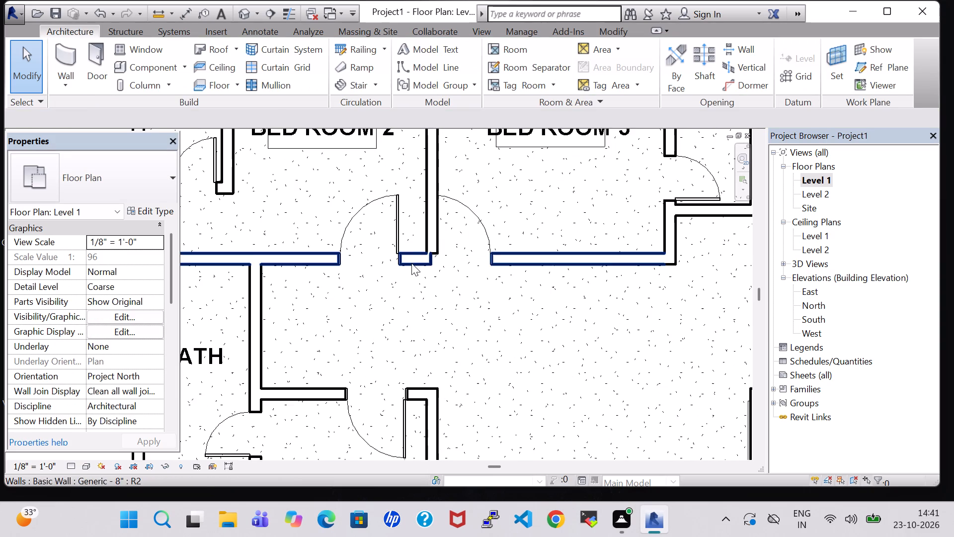
pyautogui.click(457, 237)
pyautogui.press('Right')
pyautogui.press('Right')
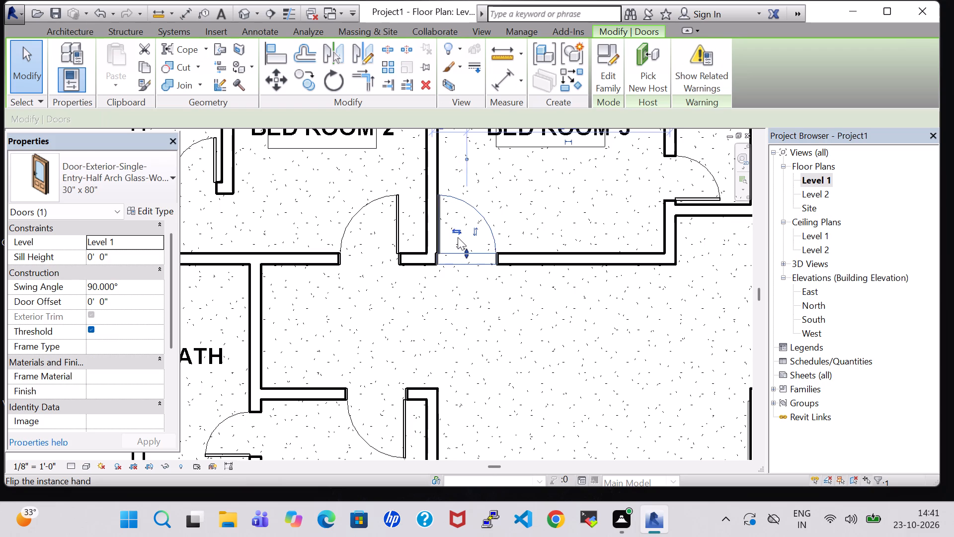
pyautogui.press('Right')
pyautogui.press('Right')
pyautogui.press('Right')
pyautogui.press('Right')
pyautogui.press('Right')
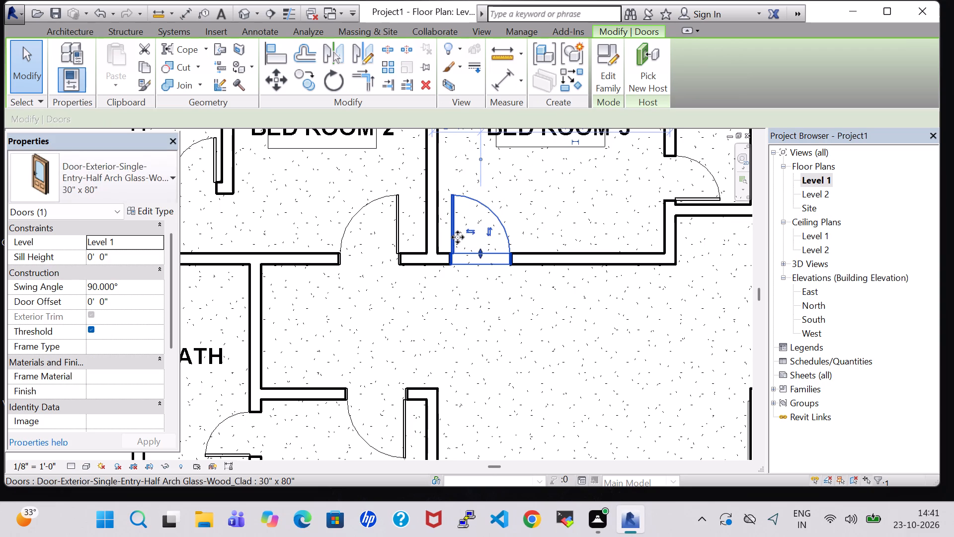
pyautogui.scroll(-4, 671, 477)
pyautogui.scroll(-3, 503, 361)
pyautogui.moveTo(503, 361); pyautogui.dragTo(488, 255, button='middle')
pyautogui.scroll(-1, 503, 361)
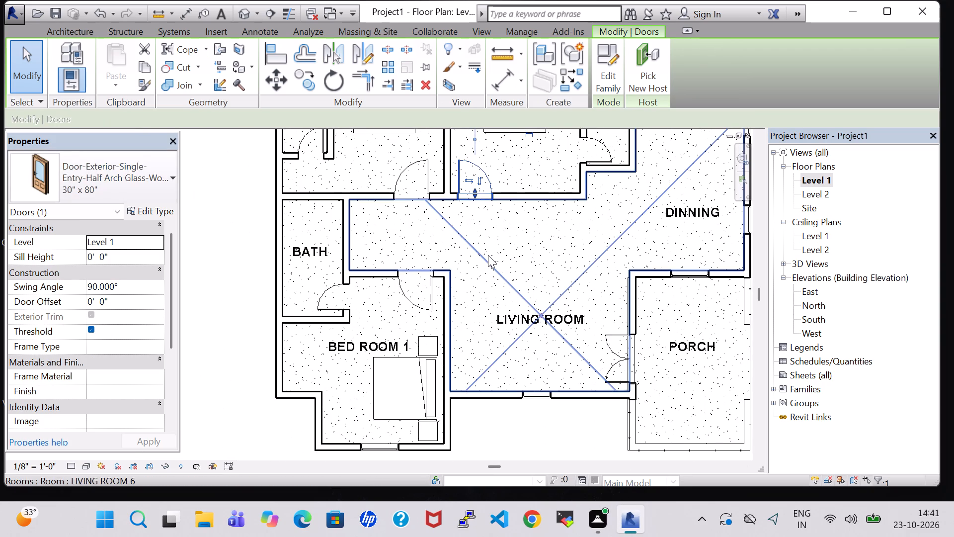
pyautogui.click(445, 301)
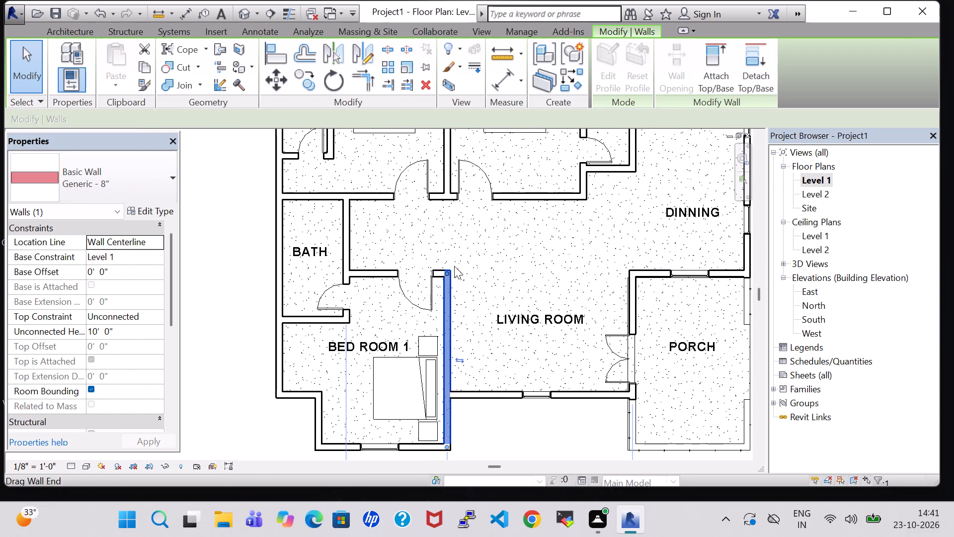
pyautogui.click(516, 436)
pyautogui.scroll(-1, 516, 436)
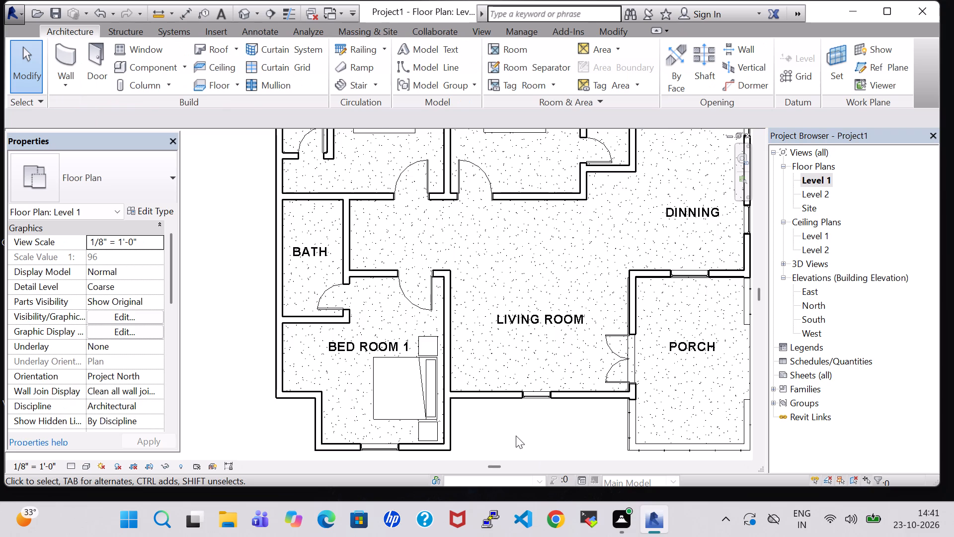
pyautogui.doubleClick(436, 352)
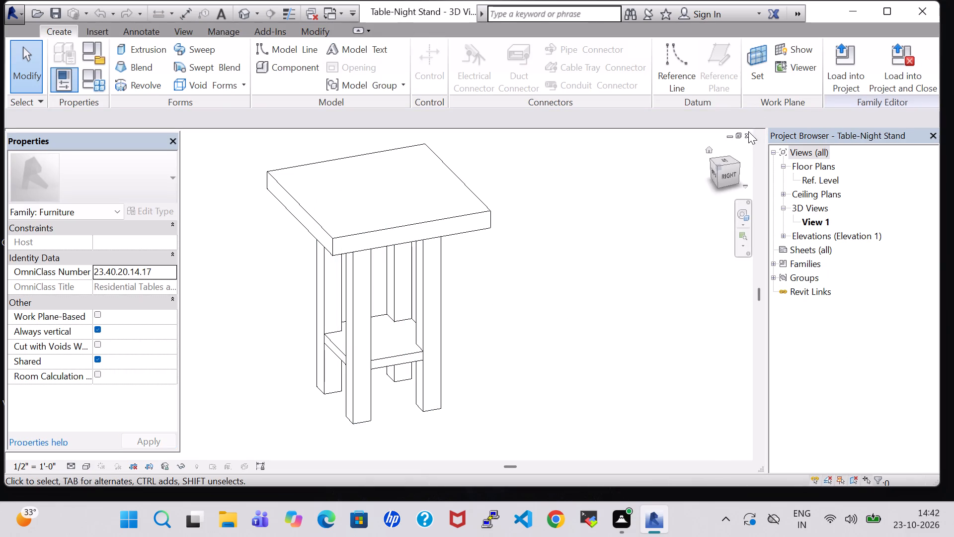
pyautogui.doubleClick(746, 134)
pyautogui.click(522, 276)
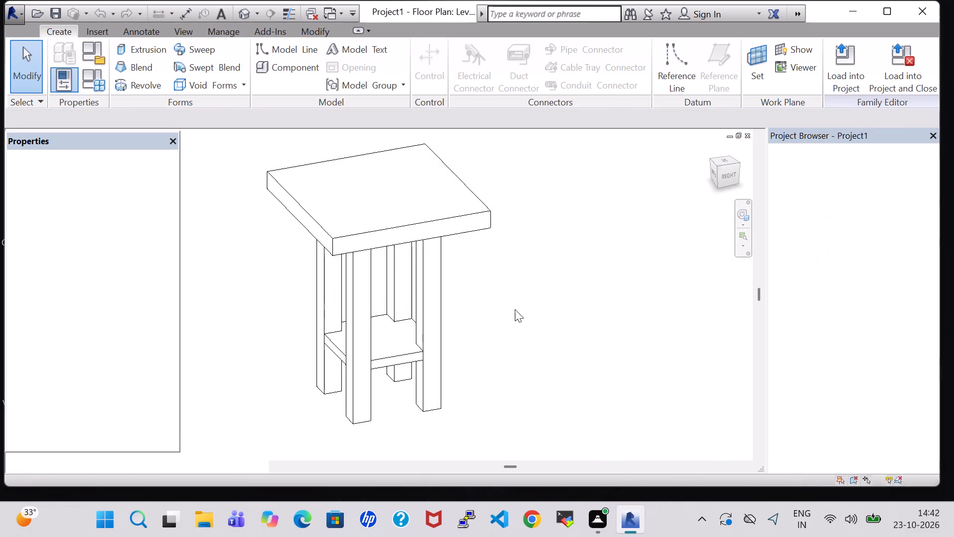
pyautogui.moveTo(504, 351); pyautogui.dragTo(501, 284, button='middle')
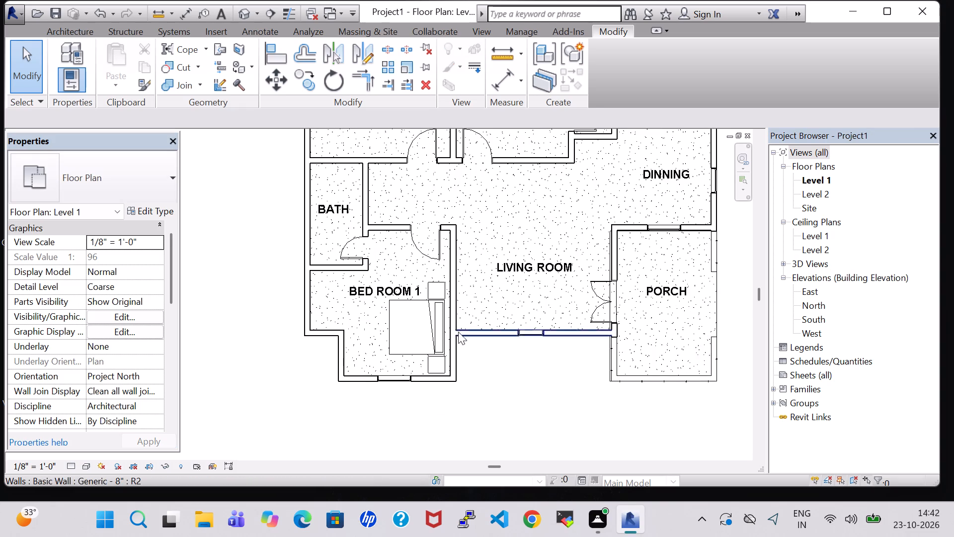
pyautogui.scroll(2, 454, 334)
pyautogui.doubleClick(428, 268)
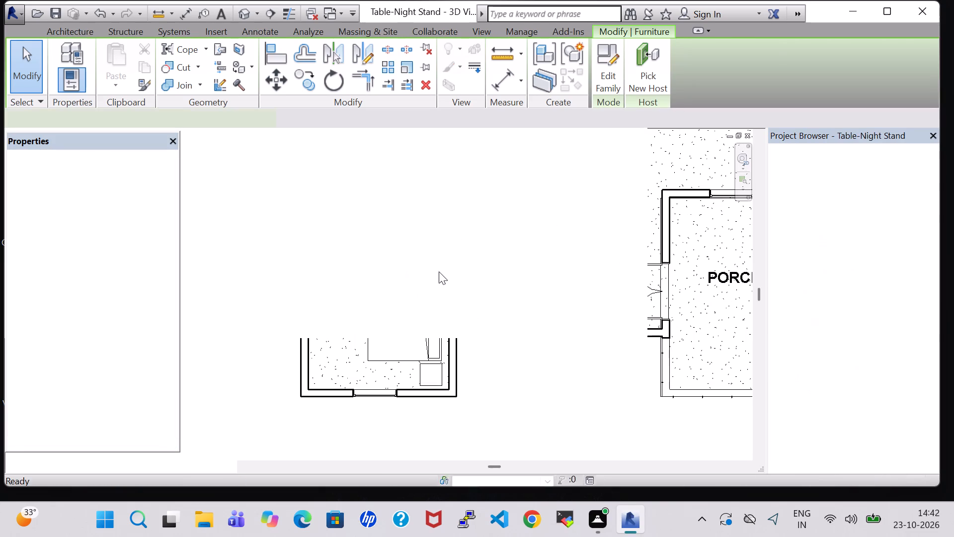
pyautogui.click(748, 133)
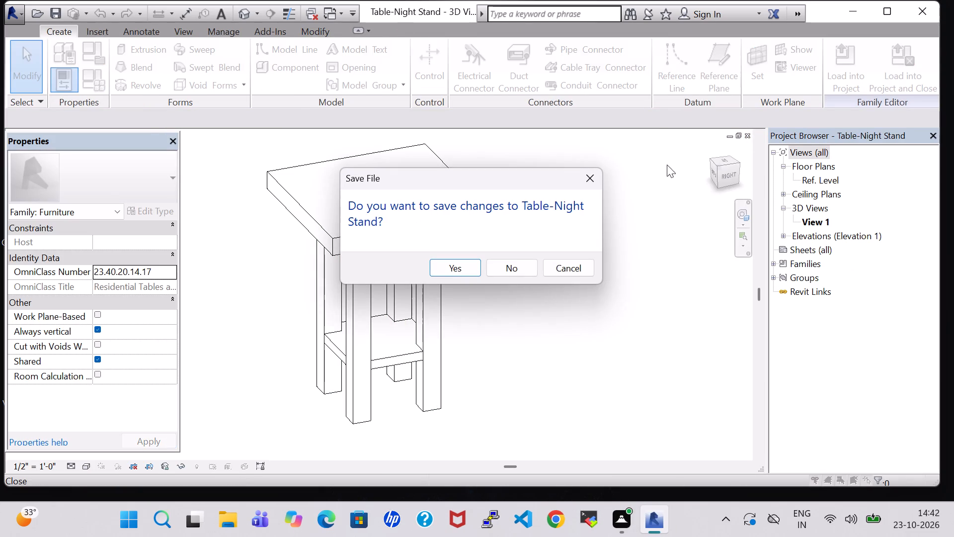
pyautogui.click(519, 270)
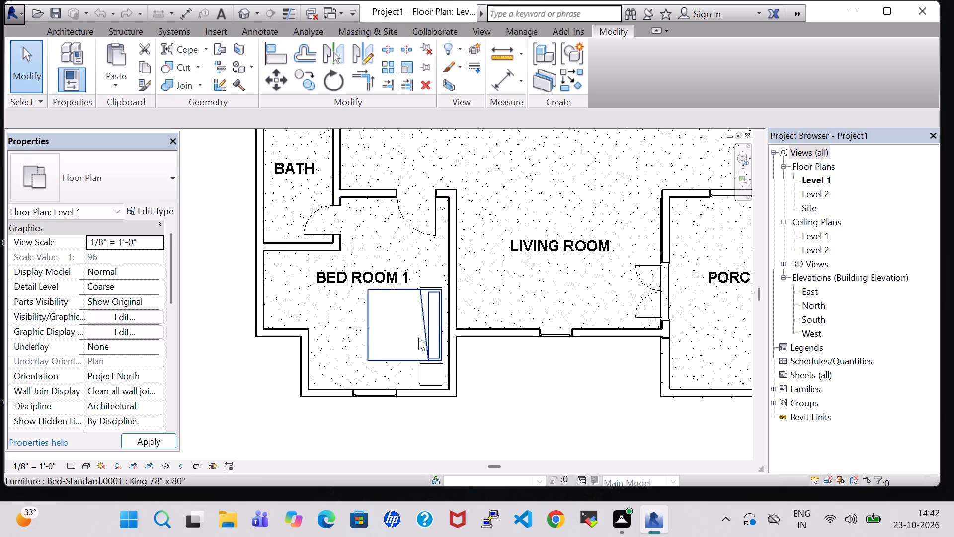
# Nudge the Bed Room 1 king bed up to the wall shared with the living room.
pyautogui.click(440, 339)
pyautogui.press('Right')
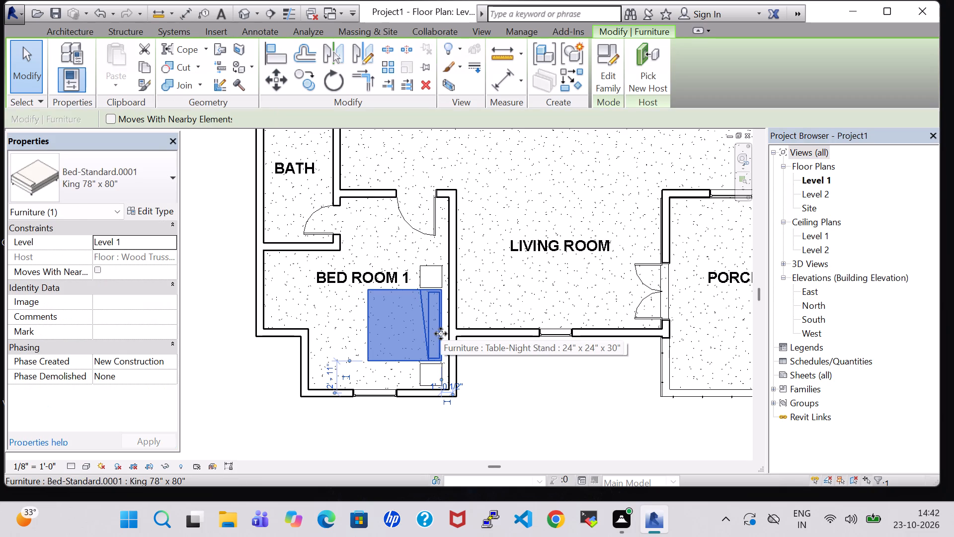
pyautogui.press('Right')
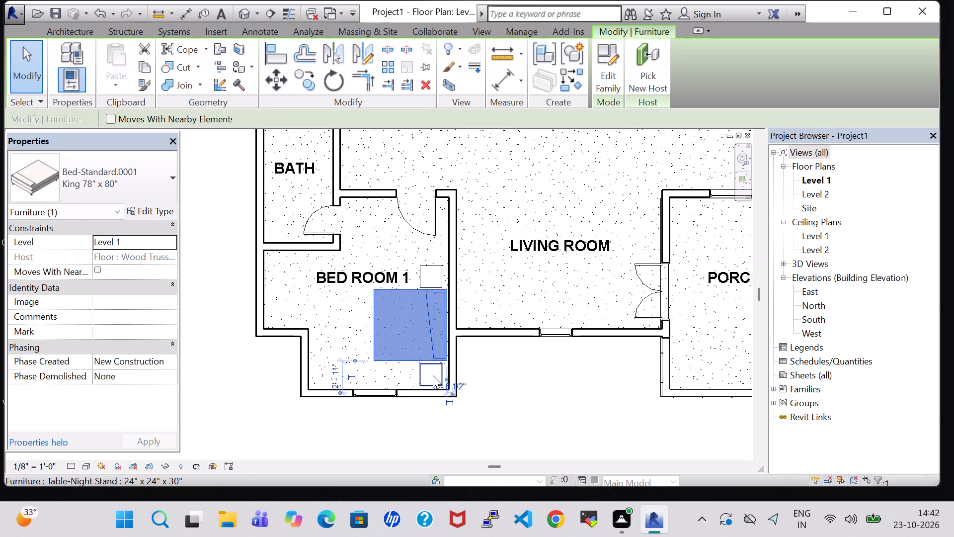
# Nudge both Bed Room 1 night stands toward the living room wall, in line with the bed's headboard.
pyautogui.click(433, 375)
pyautogui.press('Right')
pyautogui.press('Right')
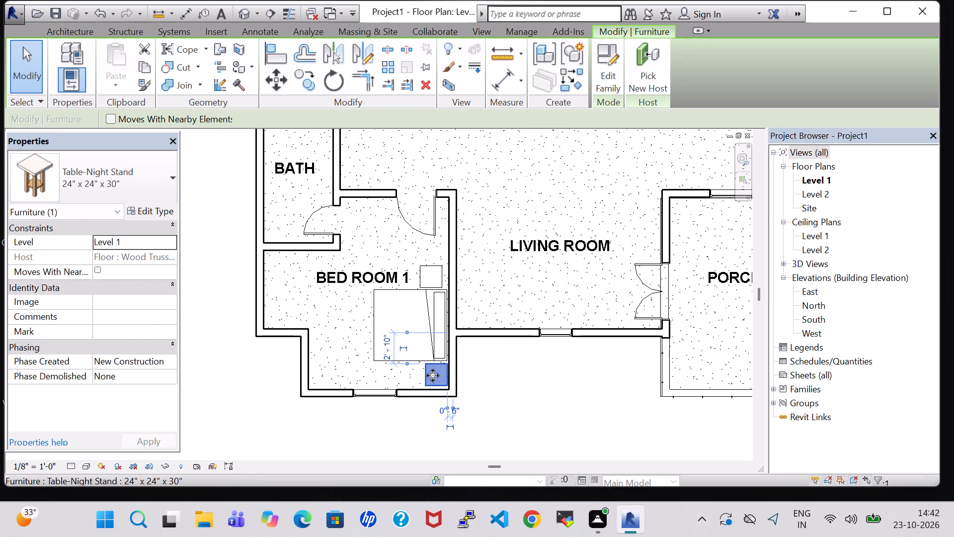
pyautogui.click(435, 275)
pyautogui.press('Right')
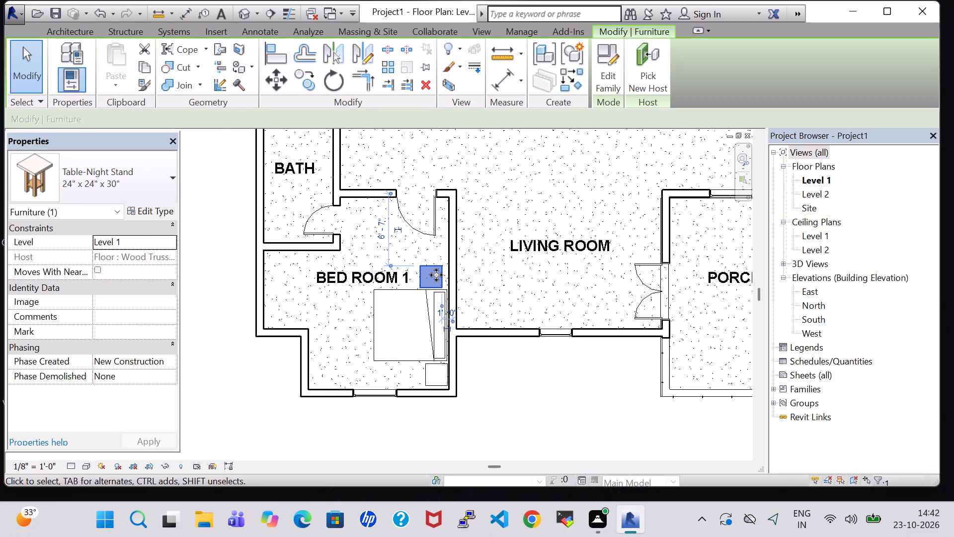
pyautogui.press('Right')
pyautogui.click(556, 399)
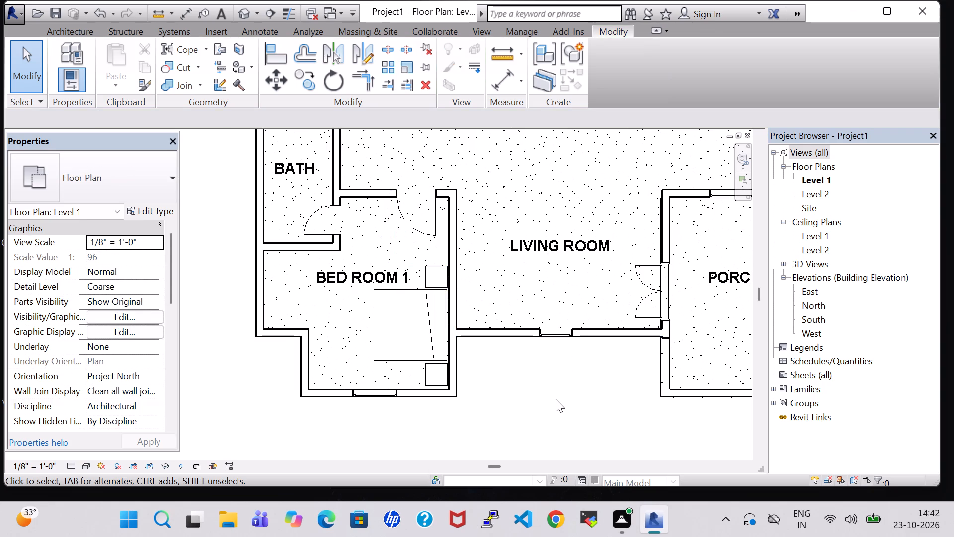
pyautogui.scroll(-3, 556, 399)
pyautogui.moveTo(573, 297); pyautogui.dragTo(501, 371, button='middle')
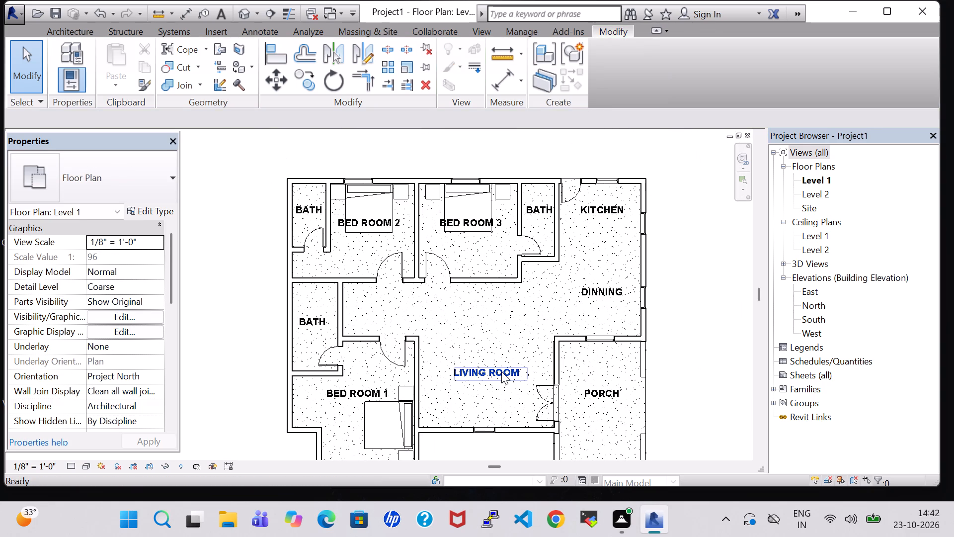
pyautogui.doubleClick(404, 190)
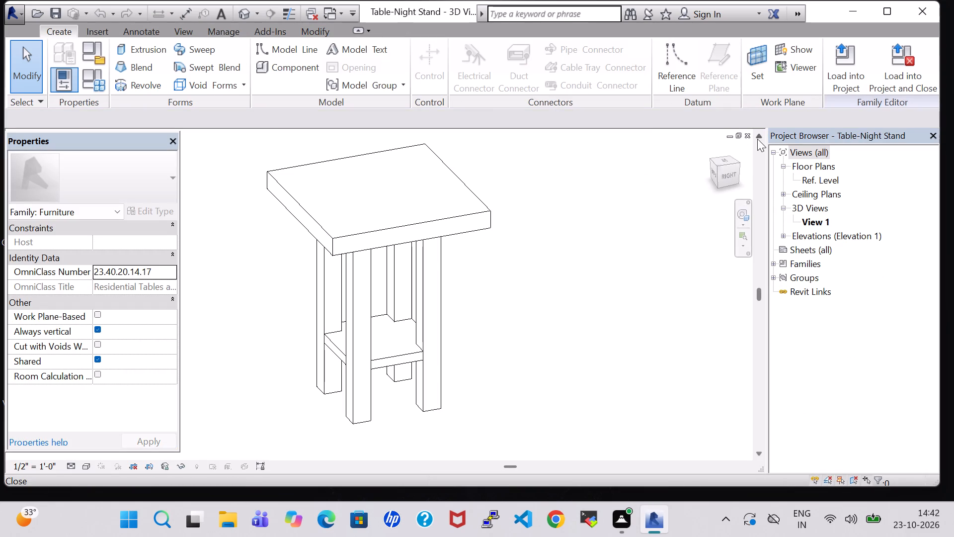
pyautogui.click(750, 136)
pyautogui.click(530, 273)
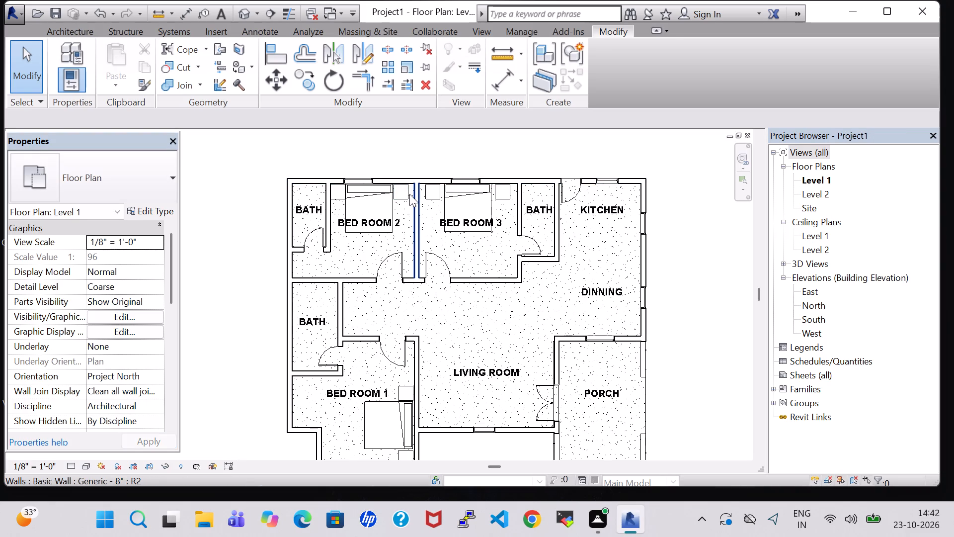
# Nudge the Bed Room 2 night stand beside the Bed Room 3 wall closer to that wall.
pyautogui.click(399, 197)
pyautogui.press('Right')
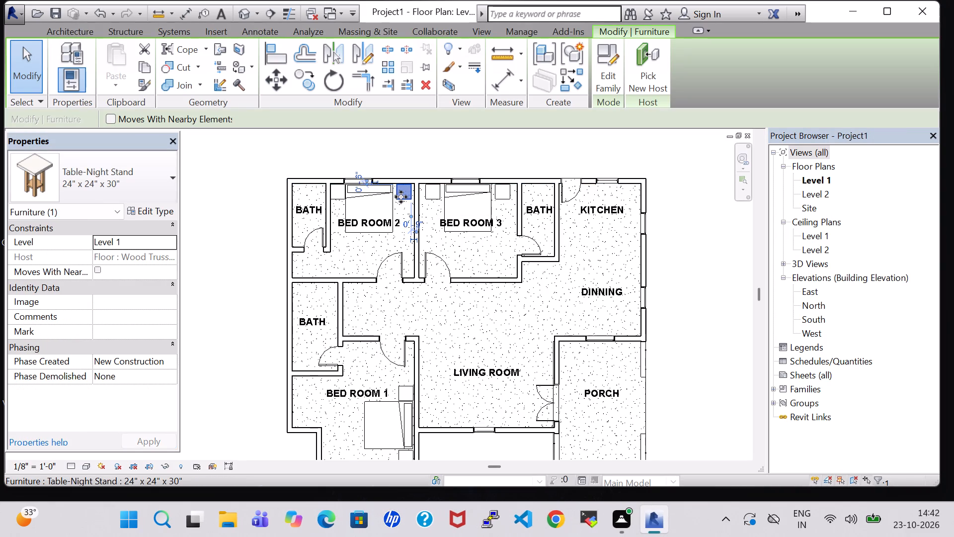
pyautogui.click(363, 232)
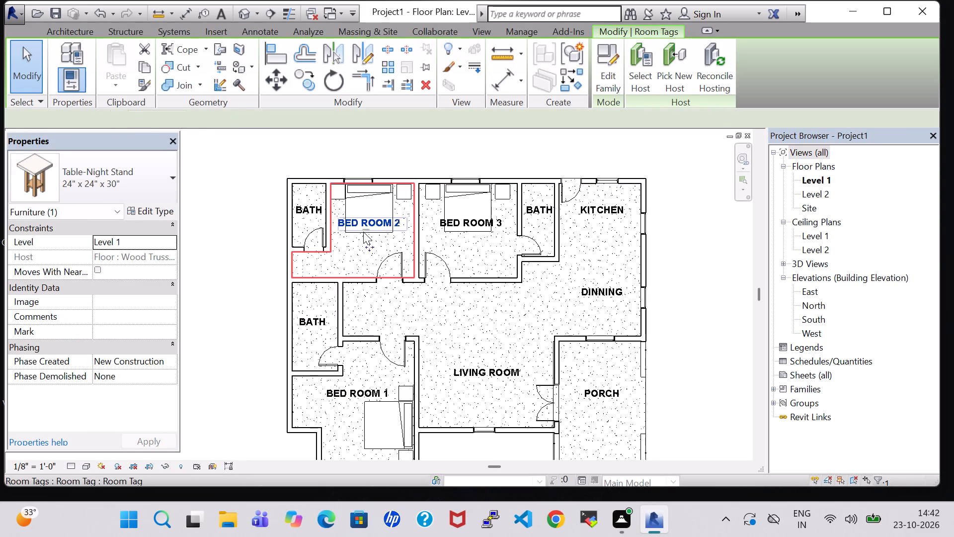
pyautogui.click(377, 143)
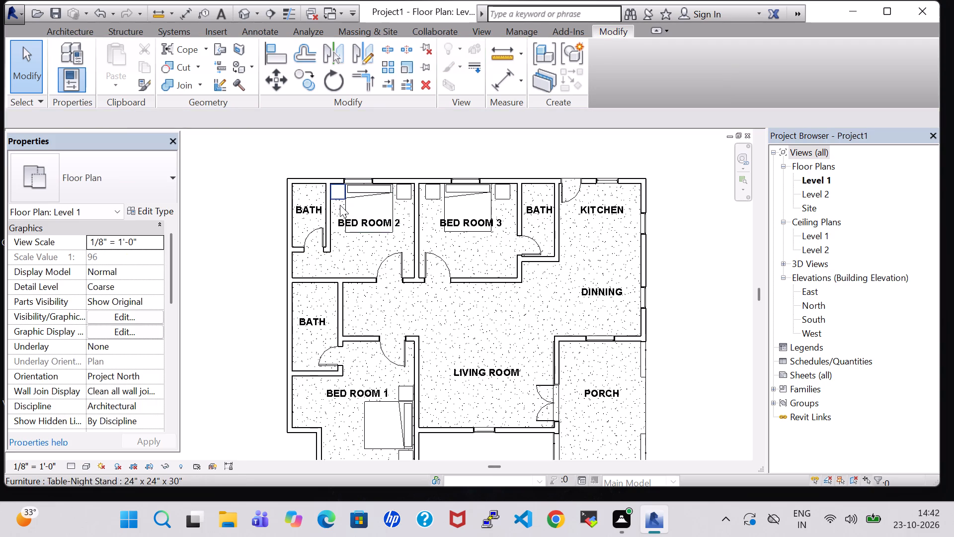
# Nudge the Bed Room 2 king bed toward the night stand beside the Bed Room 3 wall.
pyautogui.click(359, 205)
pyautogui.press('Right')
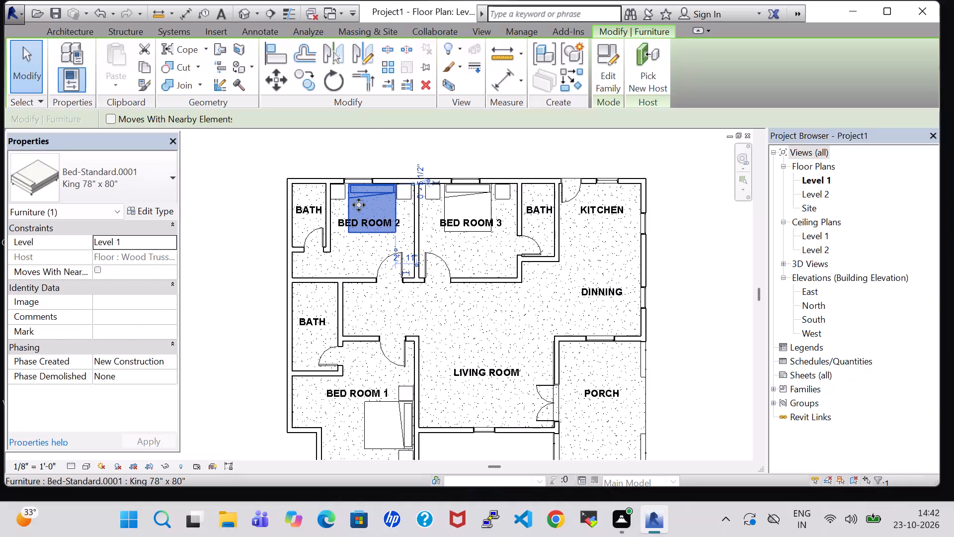
pyautogui.doubleClick(371, 137)
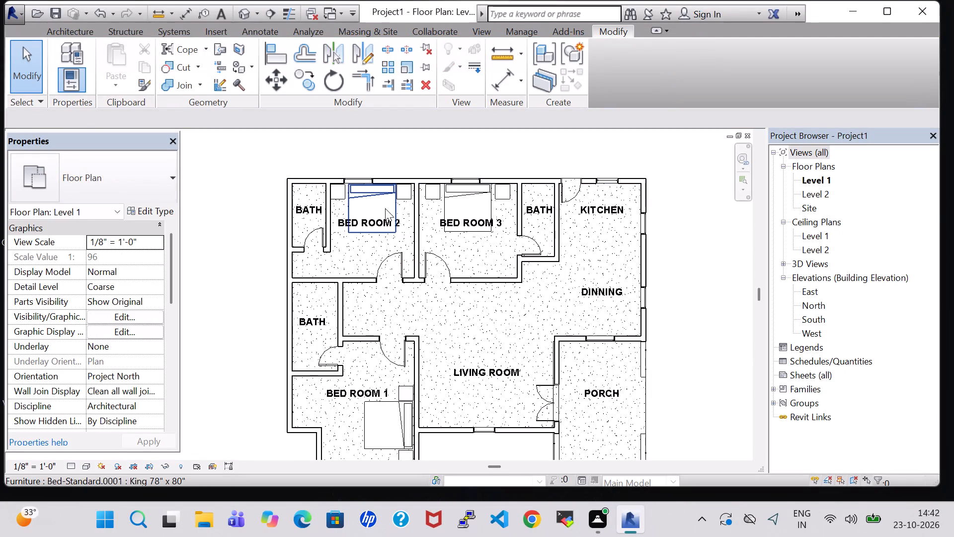
# Nudge the Bed Room 2 night stand on the bath side away from the bath wall, closer to the bed.
pyautogui.click(337, 200)
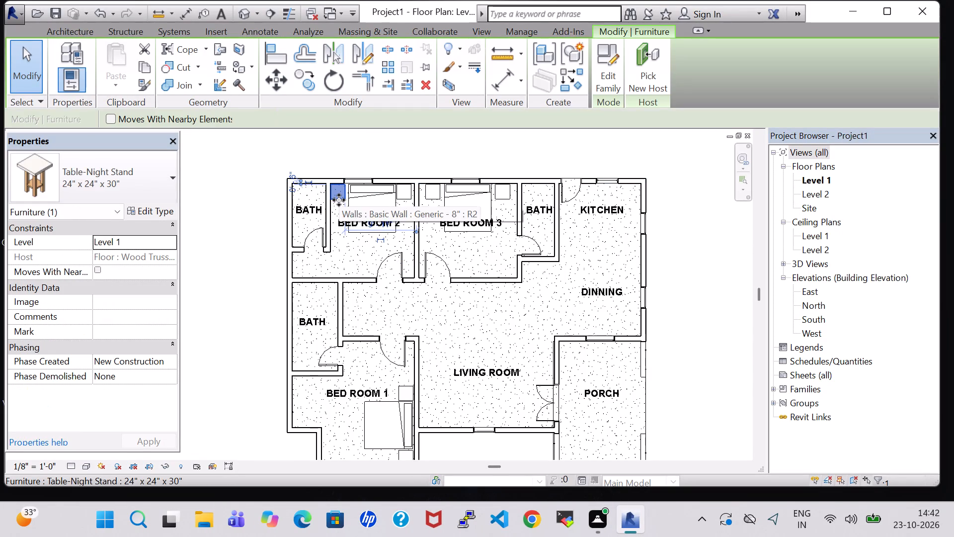
pyautogui.press('Right')
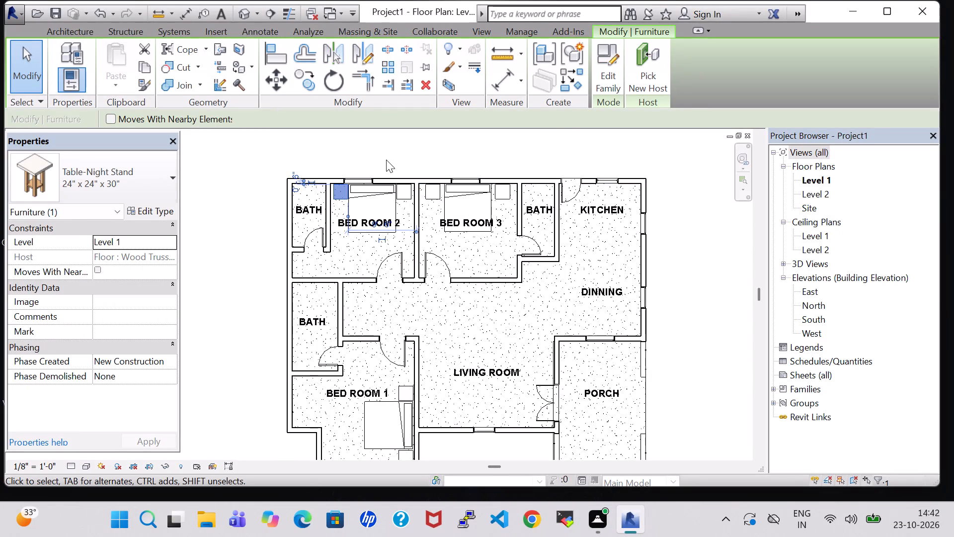
pyautogui.press('Left')
pyautogui.press('Down')
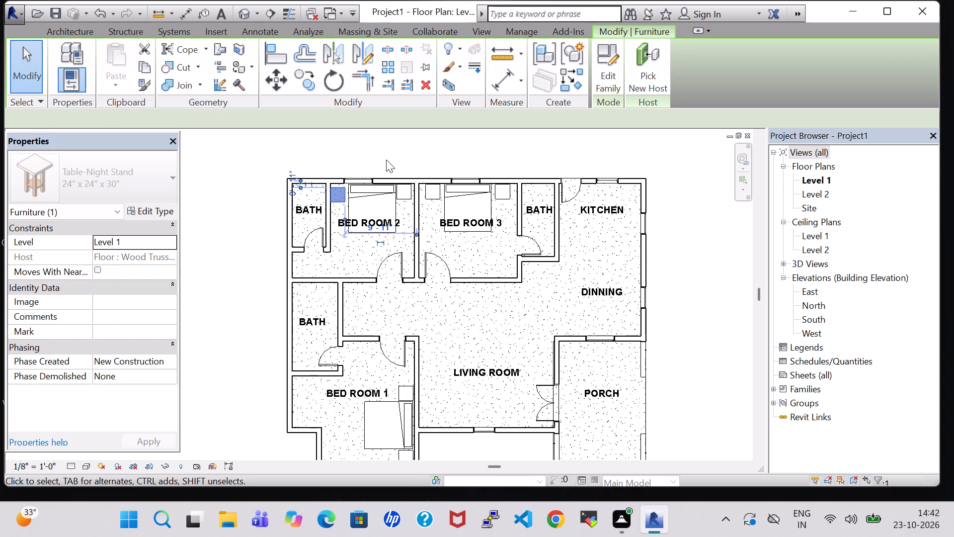
pyautogui.press('Up')
pyautogui.press('Right')
pyautogui.click(388, 160)
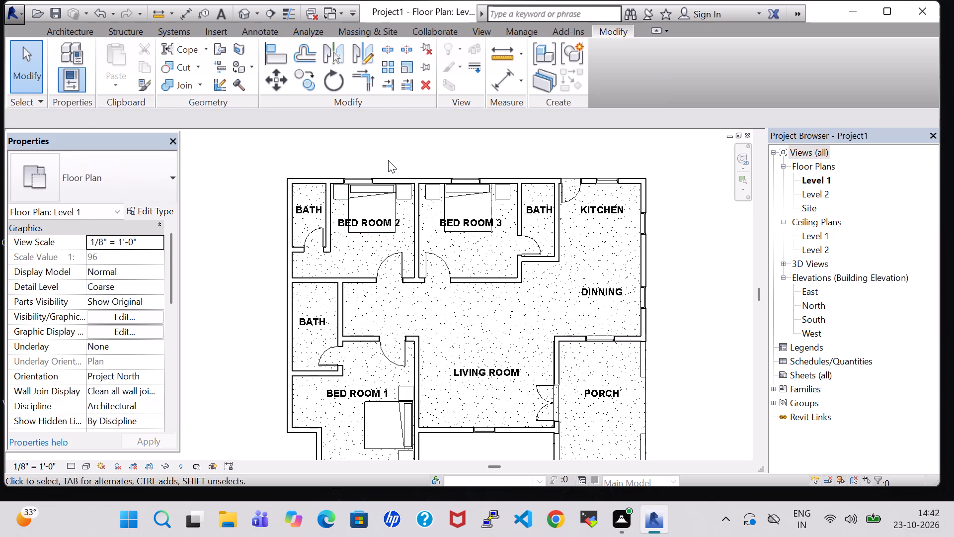
# Load the Dresser family from the Furniture library's Storage folder.
pyautogui.scroll(-1, 681, 251)
pyautogui.middleClick(681, 251)
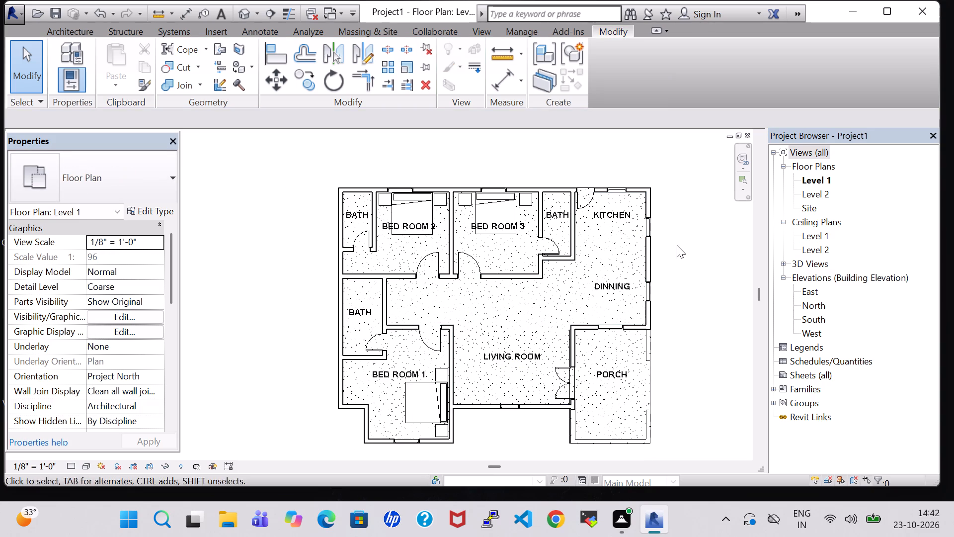
pyautogui.moveTo(677, 246); pyautogui.dragTo(636, 215, button='middle')
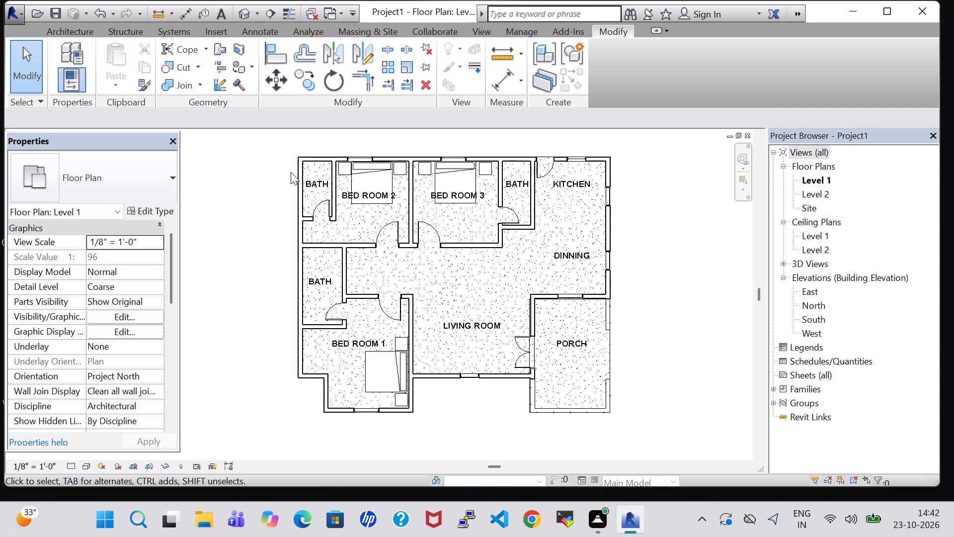
pyautogui.click(88, 38)
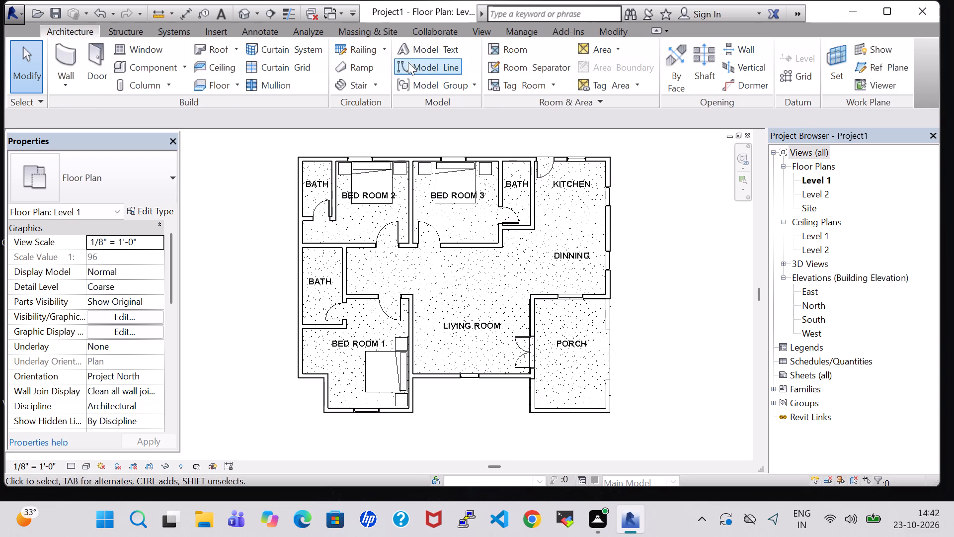
pyautogui.click(151, 72)
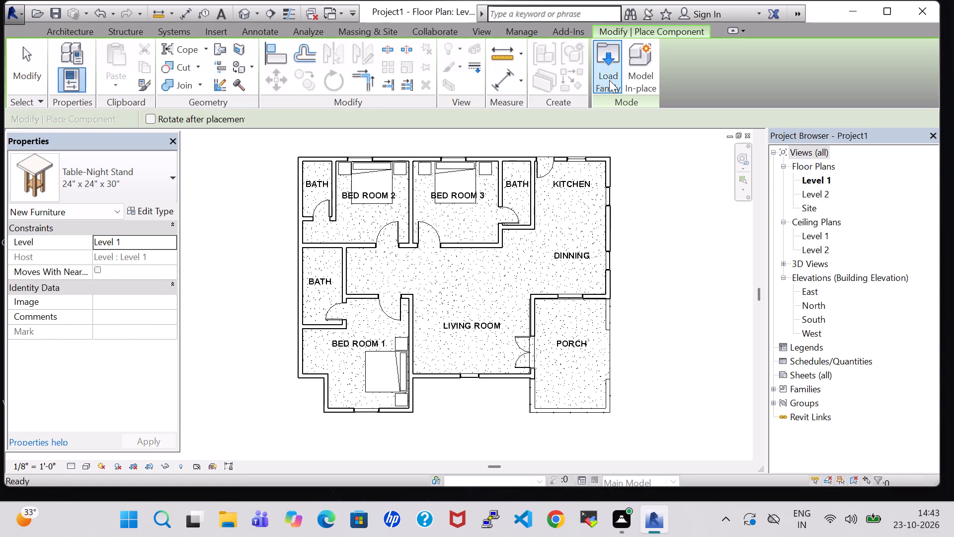
pyautogui.click(609, 80)
pyautogui.scroll(-1, 573, 272)
pyautogui.doubleClick(562, 193)
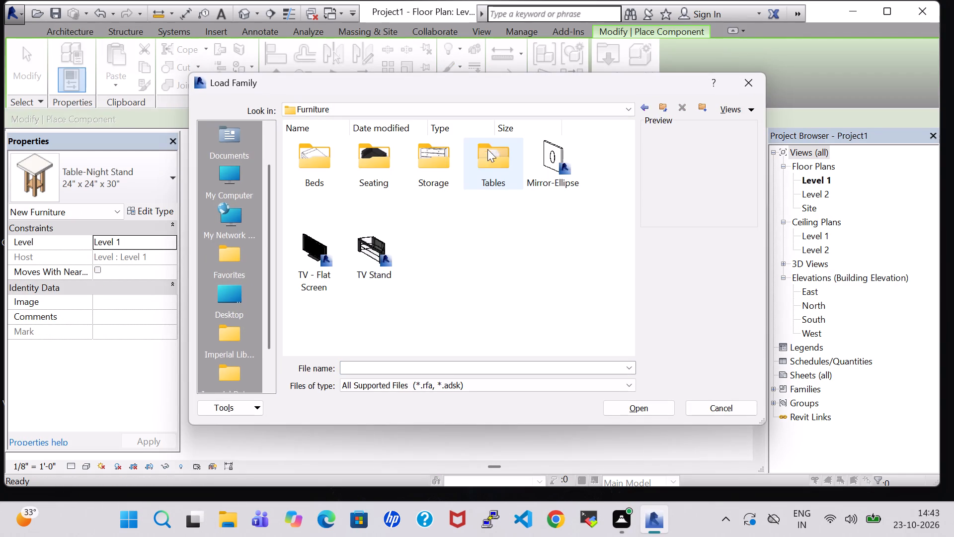
pyautogui.doubleClick(441, 158)
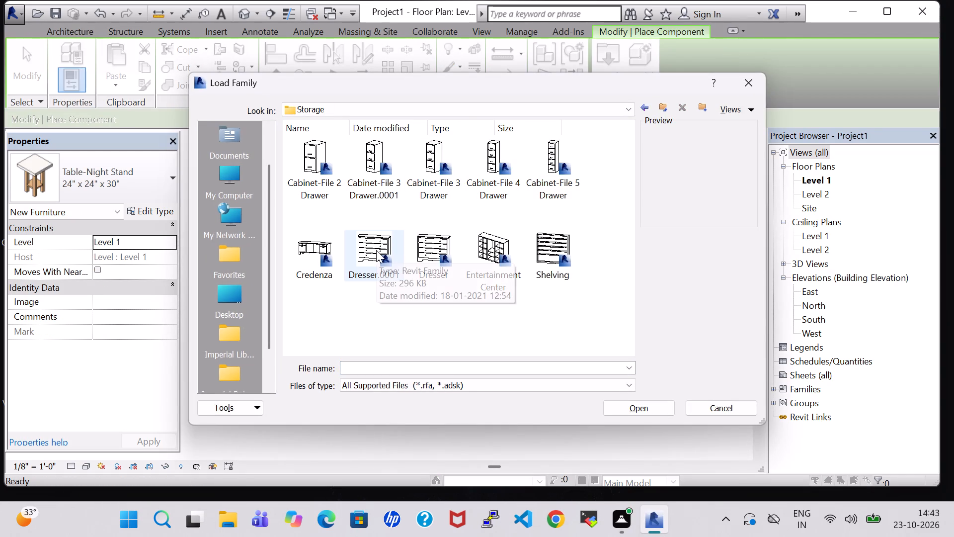
pyautogui.click(450, 253)
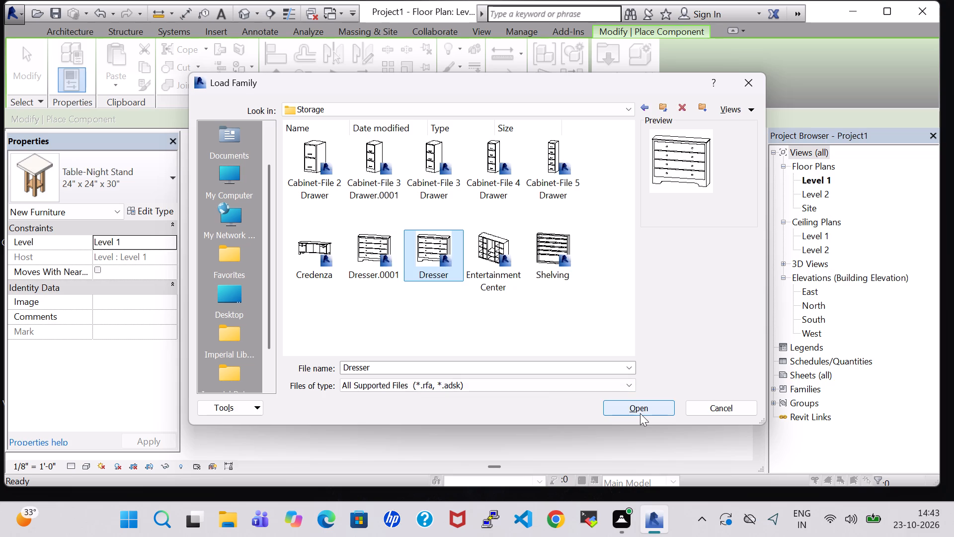
pyautogui.click(640, 413)
# Place a 48" x 72" x 24" dresser in Bed Room 2's alcove below the bath and another in Bed Room 1's corner beside its bath.
pyautogui.scroll(4, 336, 254)
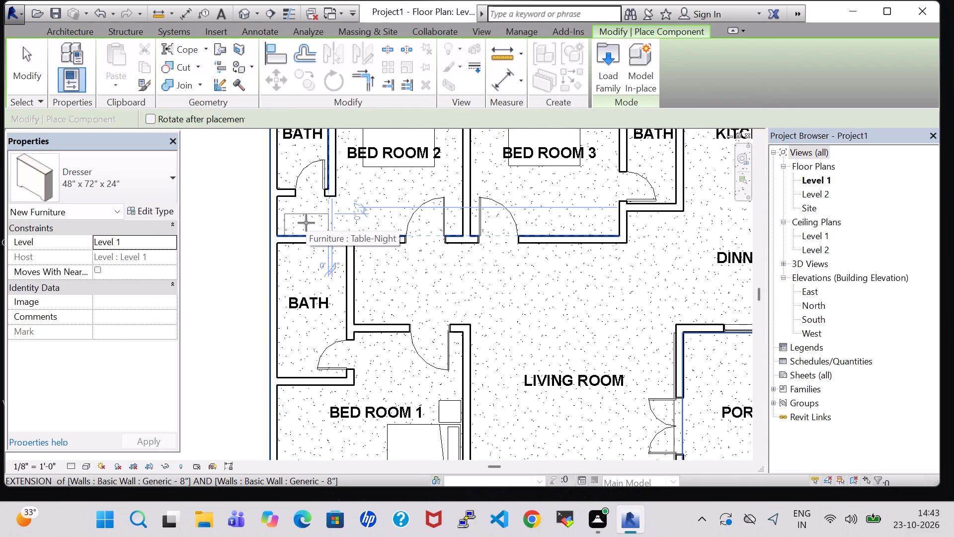
pyautogui.click(306, 223)
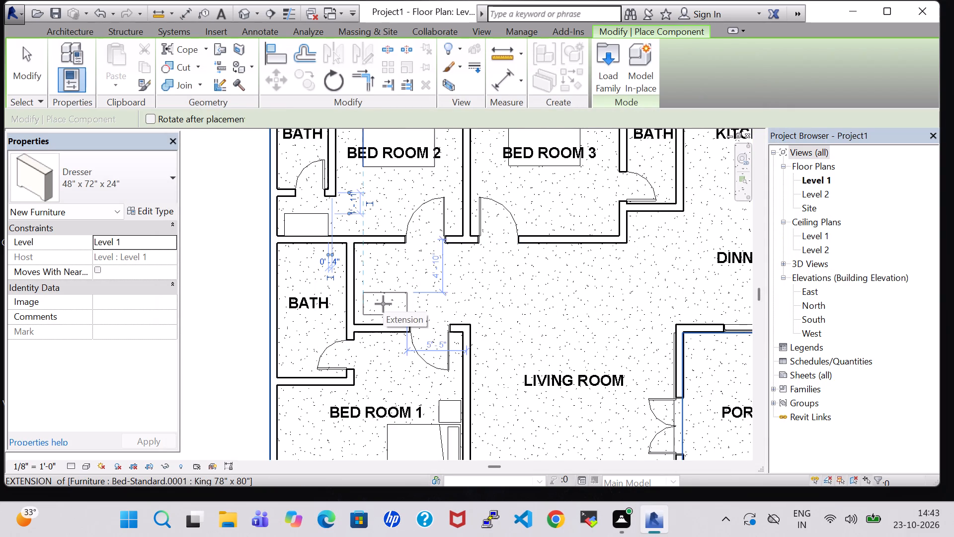
pyautogui.scroll(-3, 334, 344)
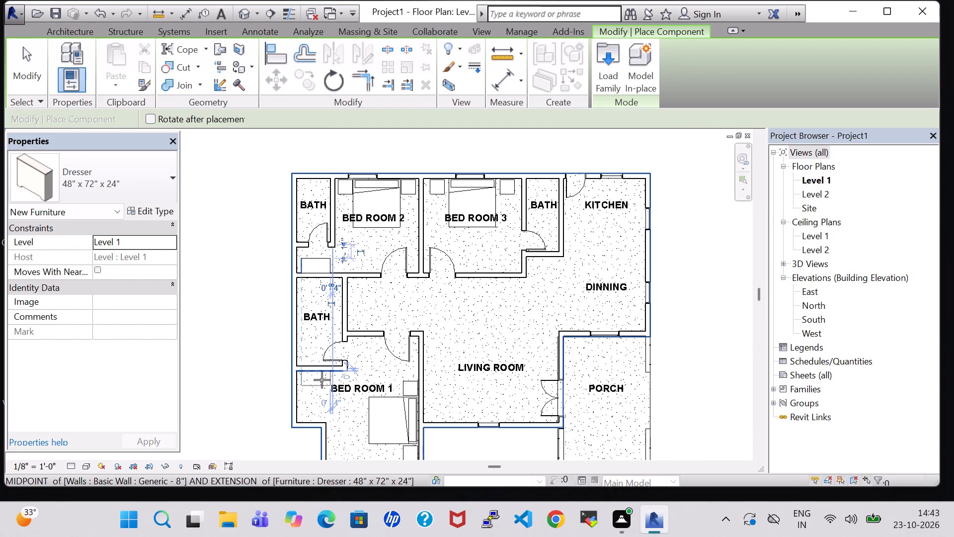
pyautogui.click(322, 380)
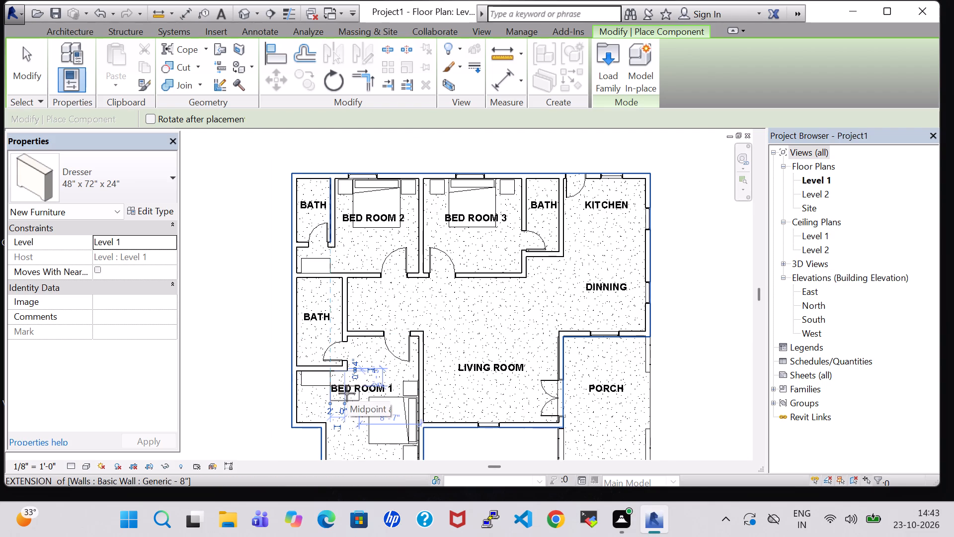
# Place a dresser, rotated lengthwise along the bath-side wall, in Bed Room 3's corner beside the bath door.
pyautogui.moveTo(347, 393); pyautogui.dragTo(220, 402, button='middle')
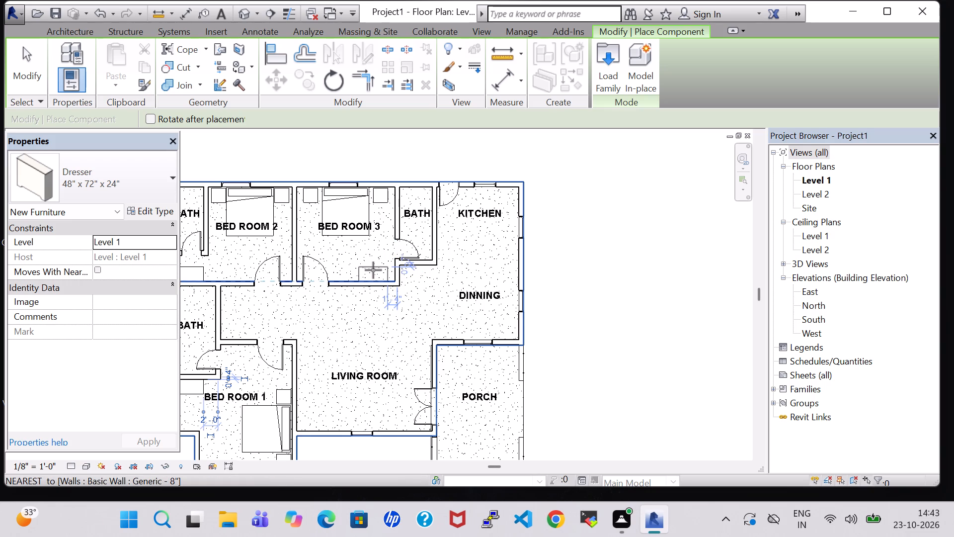
pyautogui.press('space')
pyautogui.press('space')
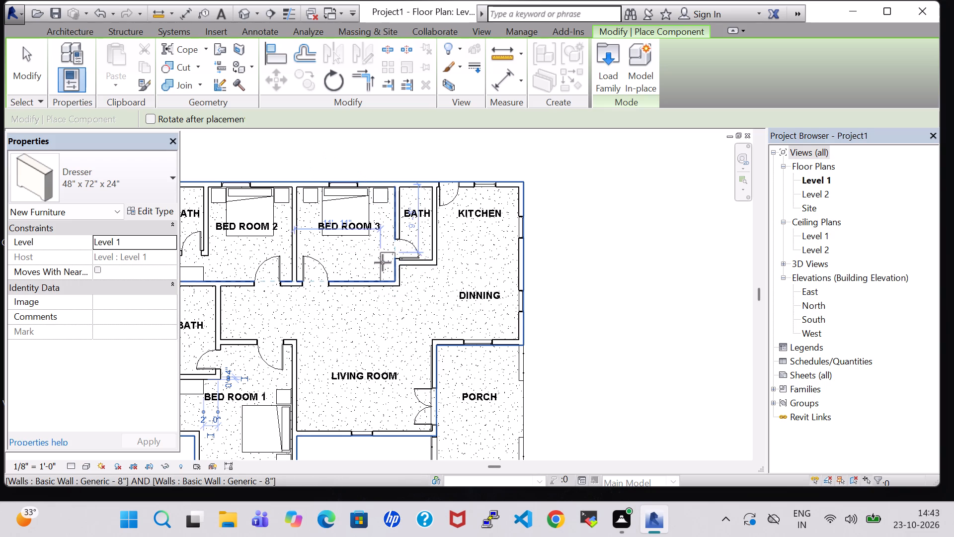
pyautogui.click(384, 263)
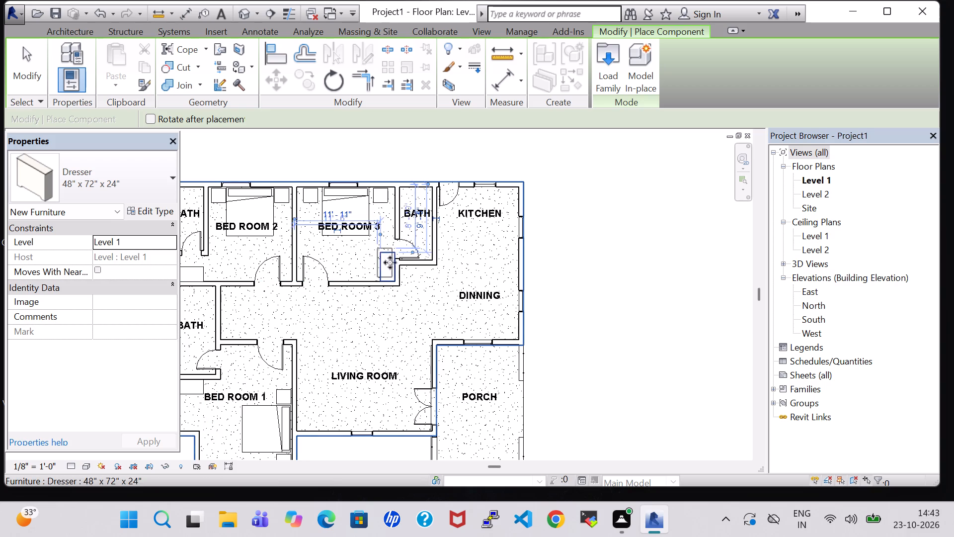
pyautogui.press('Escape')
pyautogui.press('Escape')
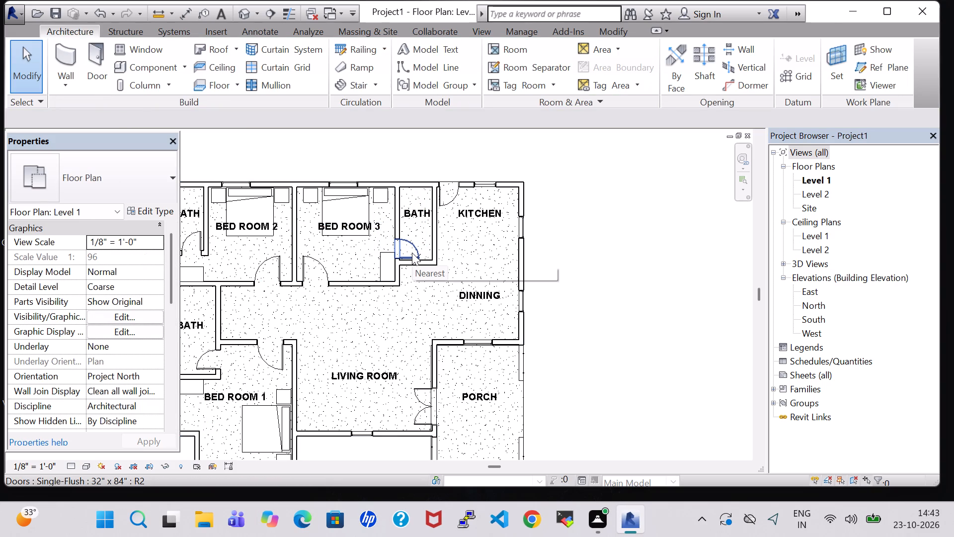
# Nudge the Bed Room 3 bath door along its wall toward the house's rear exterior wall, away from the dresser.
pyautogui.press('Up')
pyautogui.press('Up')
pyautogui.press('Up')
pyautogui.press('Up')
pyautogui.press('Up')
pyautogui.press('Up')
pyautogui.press('Up')
pyautogui.press('Up')
pyautogui.doubleClick(621, 293)
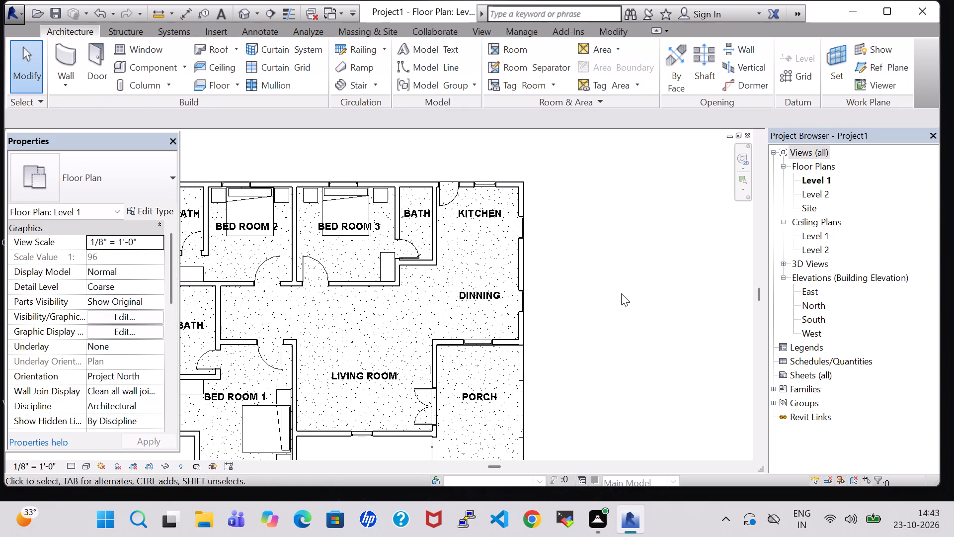
pyautogui.press('Escape')
pyautogui.click(410, 248)
pyautogui.press('Up')
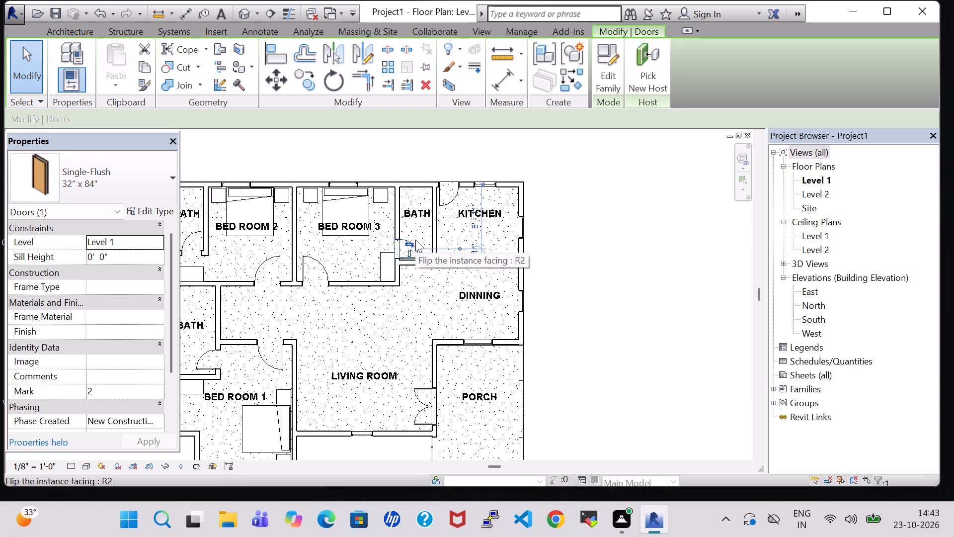
pyautogui.press('Up')
pyautogui.press('Up')
pyautogui.press('Up')
pyautogui.press('Up')
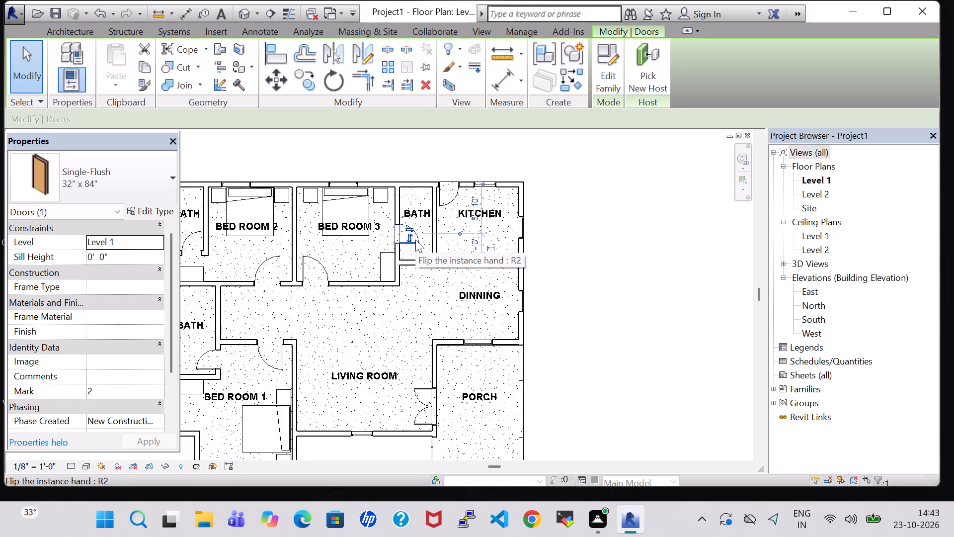
pyautogui.click(593, 274)
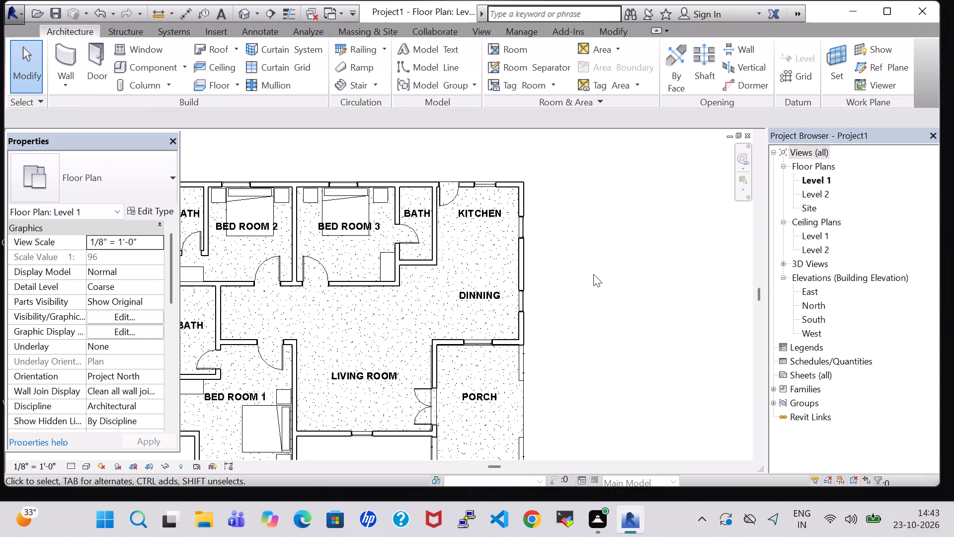
# In the 3D view, reverse the facing direction of the Bed Room 3 dresser.
pyautogui.scroll(-1, 593, 274)
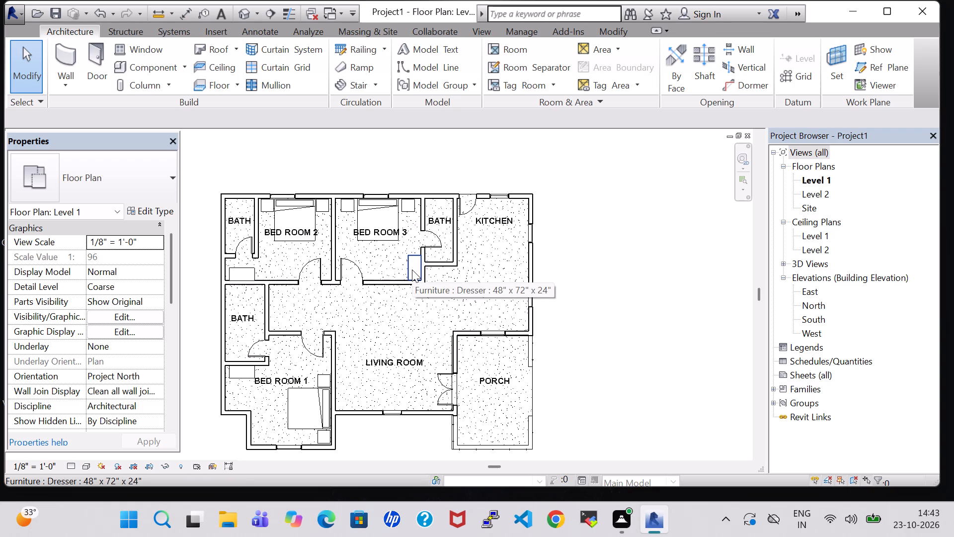
pyautogui.scroll(-1, 587, 275)
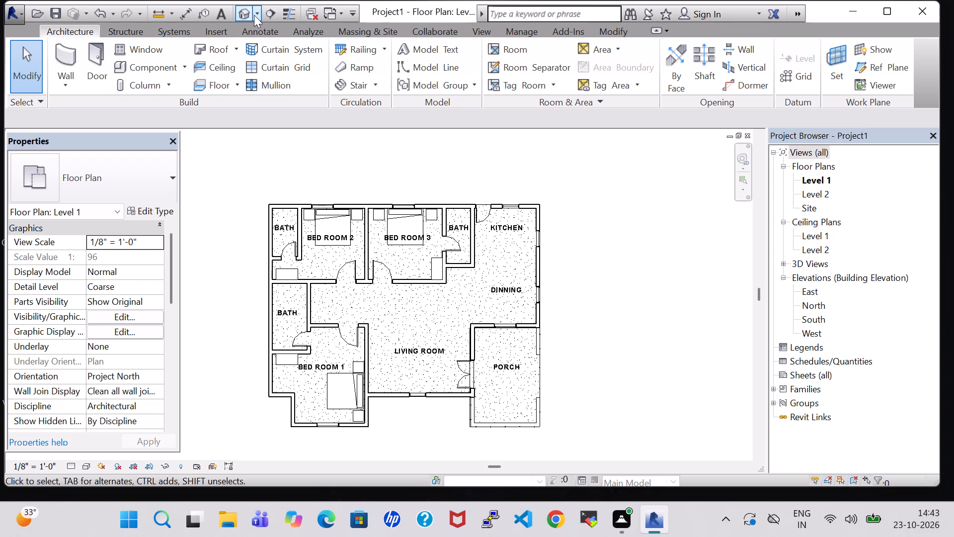
pyautogui.click(241, 14)
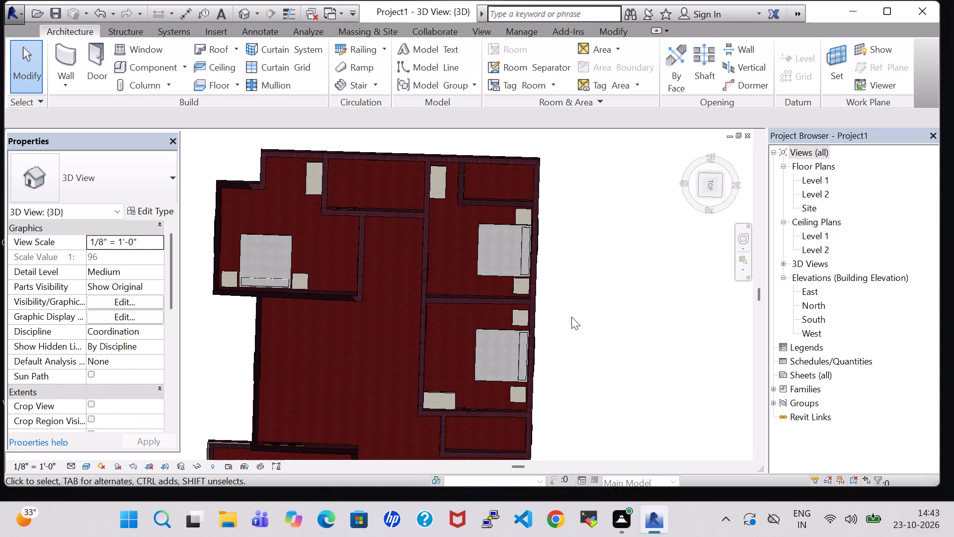
pyautogui.keyDown('shift'); pyautogui.moveTo(594, 338); pyautogui.dragTo(637, 214, button='middle'); pyautogui.keyUp('shift')
pyautogui.moveTo(526, 238); pyautogui.dragTo(539, 234, button='middle')
pyautogui.keyDown('shift'); pyautogui.moveTo(486, 211); pyautogui.dragTo(514, 320, button='middle'); pyautogui.keyUp('shift')
pyautogui.keyDown('shift'); pyautogui.middleClick(514, 320); pyautogui.keyUp('shift')
pyautogui.moveTo(464, 288); pyautogui.dragTo(560, 243, button='middle')
pyautogui.keyDown('shift'); pyautogui.moveTo(272, 303); pyautogui.dragTo(360, 320, button='middle'); pyautogui.keyUp('shift')
pyautogui.keyDown('shift'); pyautogui.middleClick(438, 316); pyautogui.keyUp('shift')
pyautogui.moveTo(287, 359); pyautogui.dragTo(415, 292, button='middle')
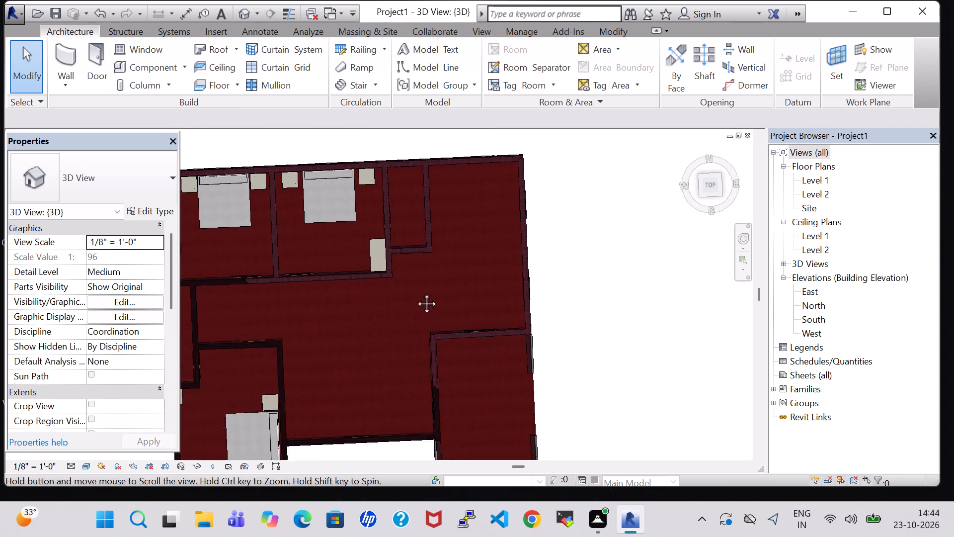
pyautogui.moveTo(415, 292); pyautogui.dragTo(421, 287, button='middle')
pyautogui.scroll(-1, 421, 287)
pyautogui.keyDown('shift'); pyautogui.moveTo(340, 306); pyautogui.dragTo(422, 249, button='middle'); pyautogui.keyUp('shift')
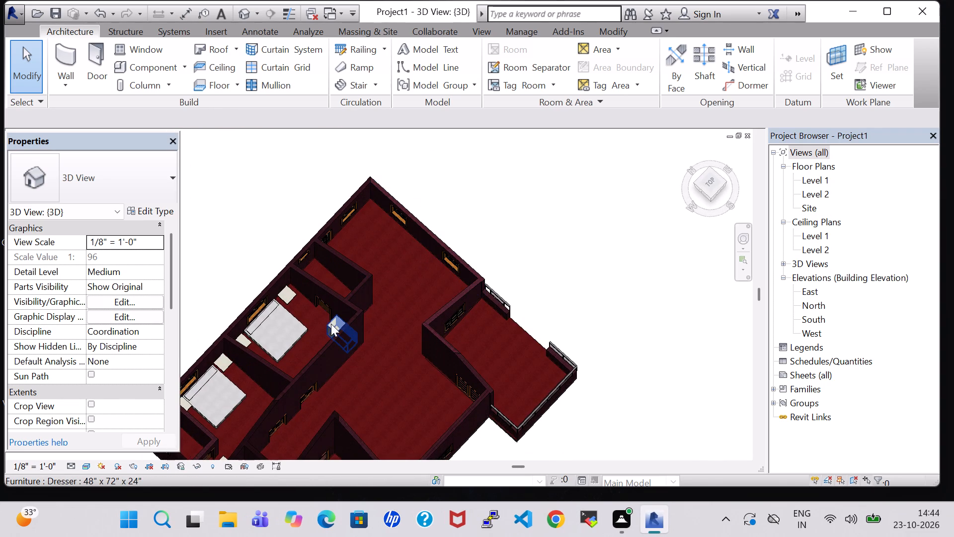
pyautogui.click(331, 324)
pyautogui.press('space')
pyautogui.press('space')
pyautogui.click(571, 217)
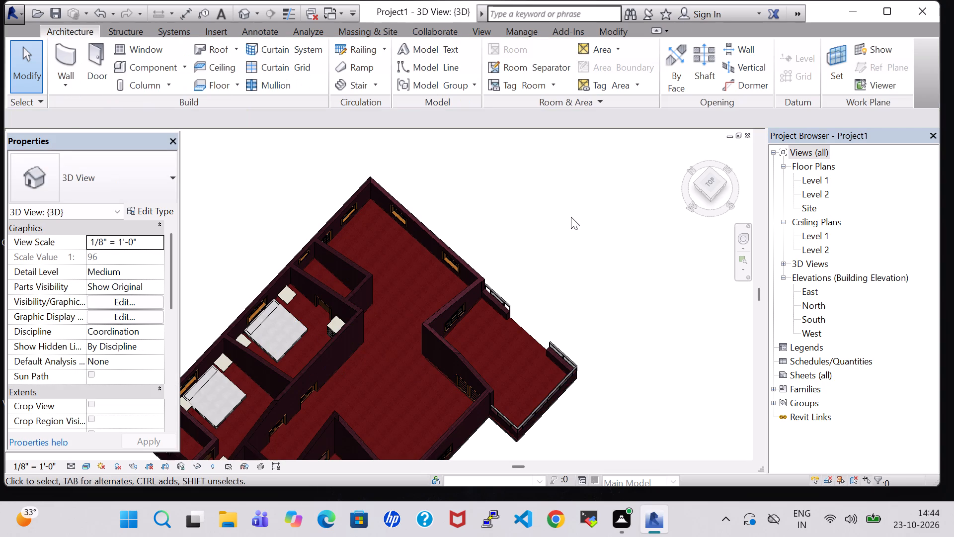
# Examine the Bed Room 1 and Bed Room 2 dressers and the overall house layout in 3D.
pyautogui.moveTo(391, 410); pyautogui.dragTo(462, 214, button='middle')
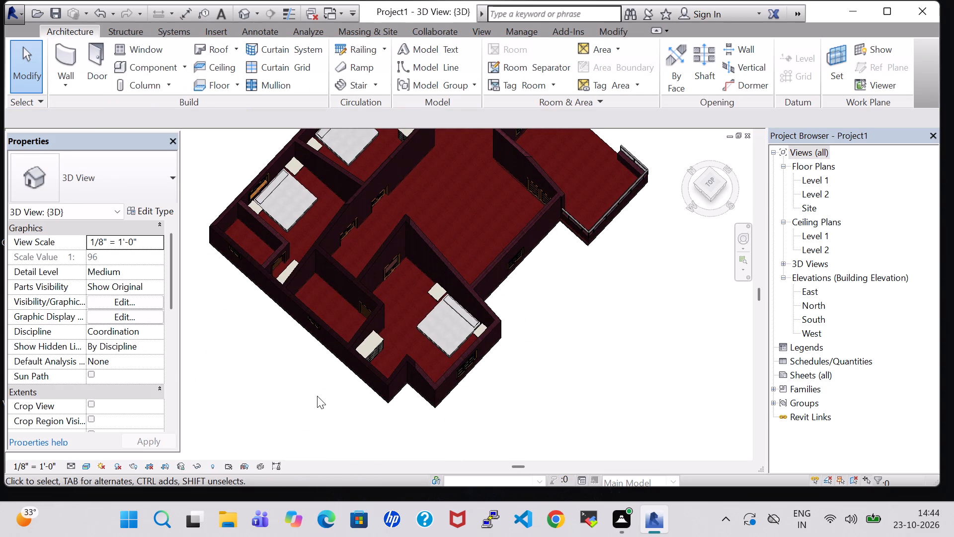
pyautogui.keyDown('shift'); pyautogui.moveTo(556, 379); pyautogui.dragTo(495, 320, button='middle'); pyautogui.keyUp('shift')
pyautogui.keyDown('shift'); pyautogui.moveTo(490, 278); pyautogui.dragTo(453, 280, button='middle'); pyautogui.keyUp('shift')
pyautogui.moveTo(454, 265); pyautogui.dragTo(442, 411, button='middle')
pyautogui.scroll(-2, 595, 275)
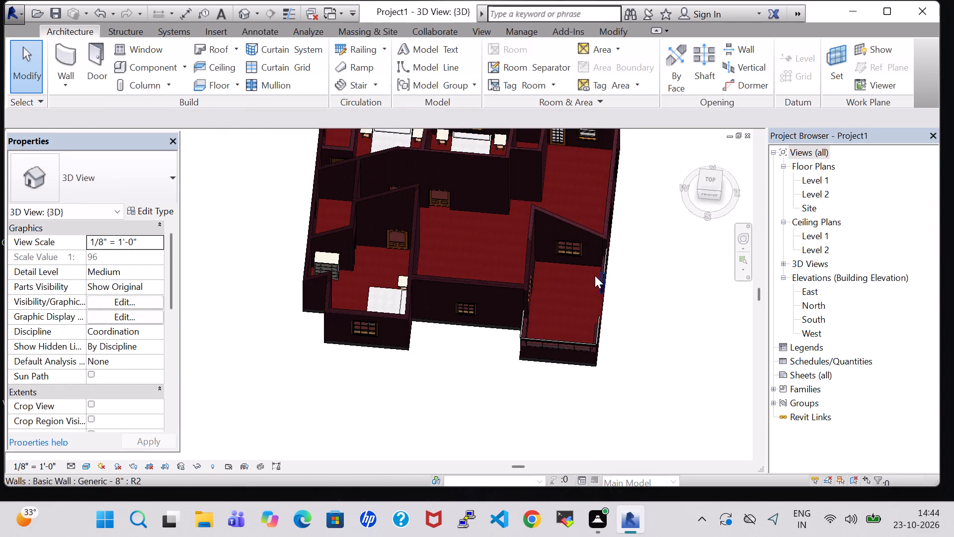
pyautogui.keyDown('shift'); pyautogui.moveTo(649, 264); pyautogui.dragTo(664, 261, button='middle'); pyautogui.keyUp('shift')
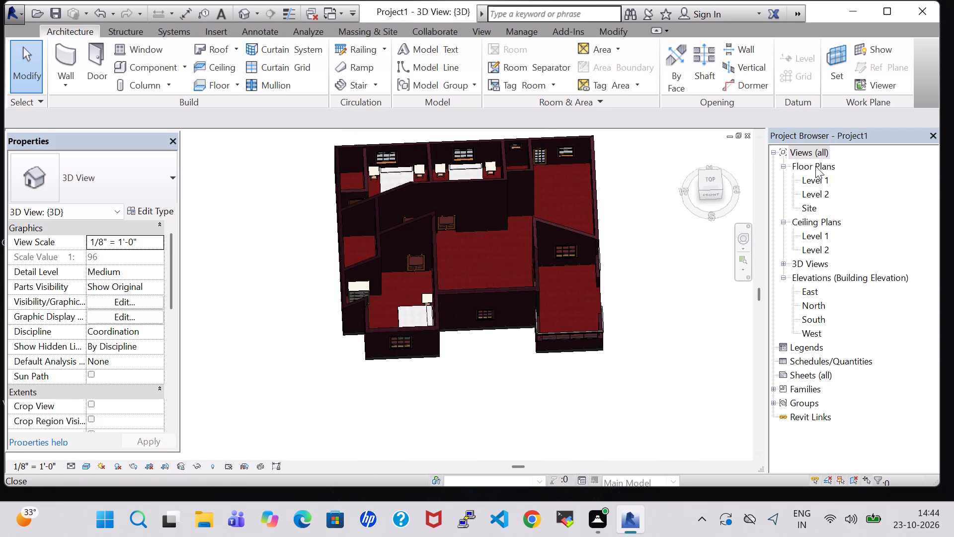
# Return to the Level 1 floor plan with the whole house in view.
pyautogui.doubleClick(816, 169)
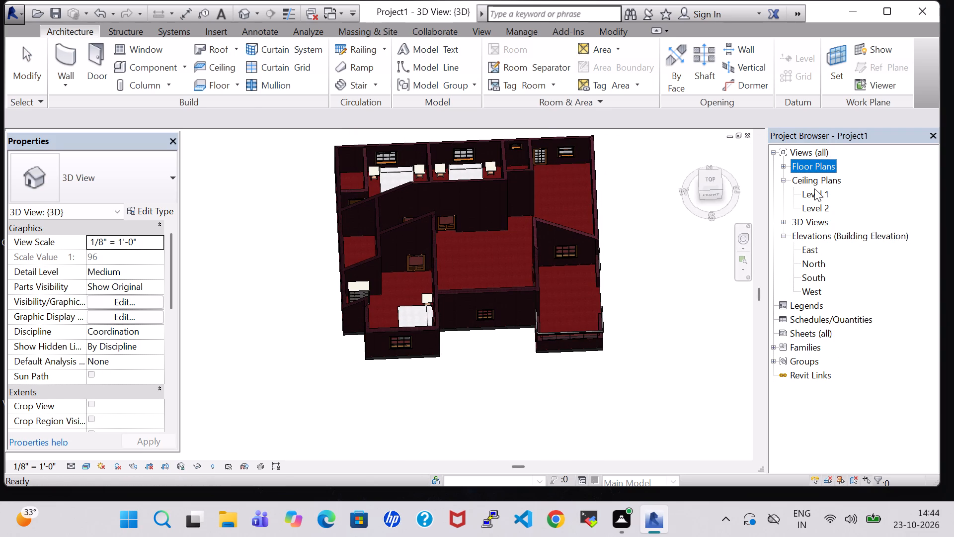
pyautogui.doubleClick(814, 196)
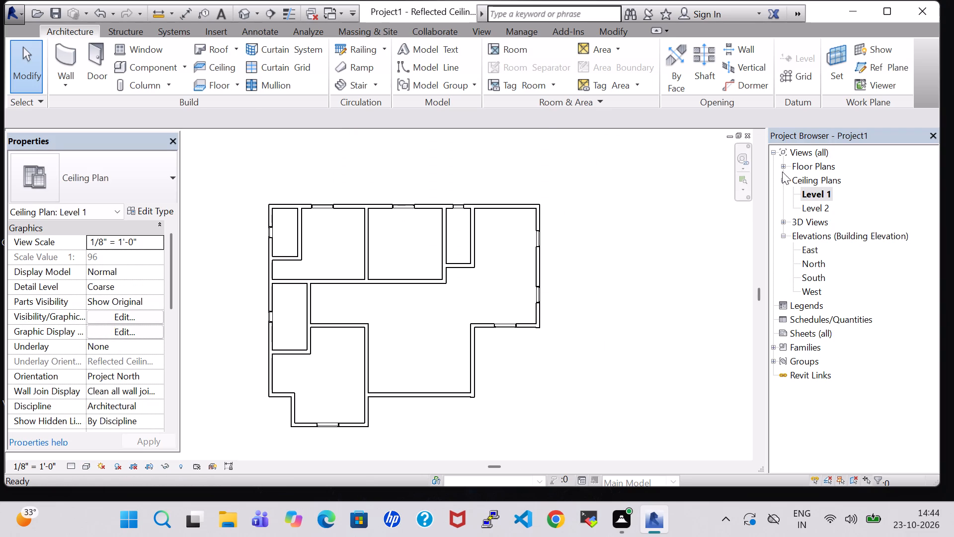
pyautogui.click(782, 166)
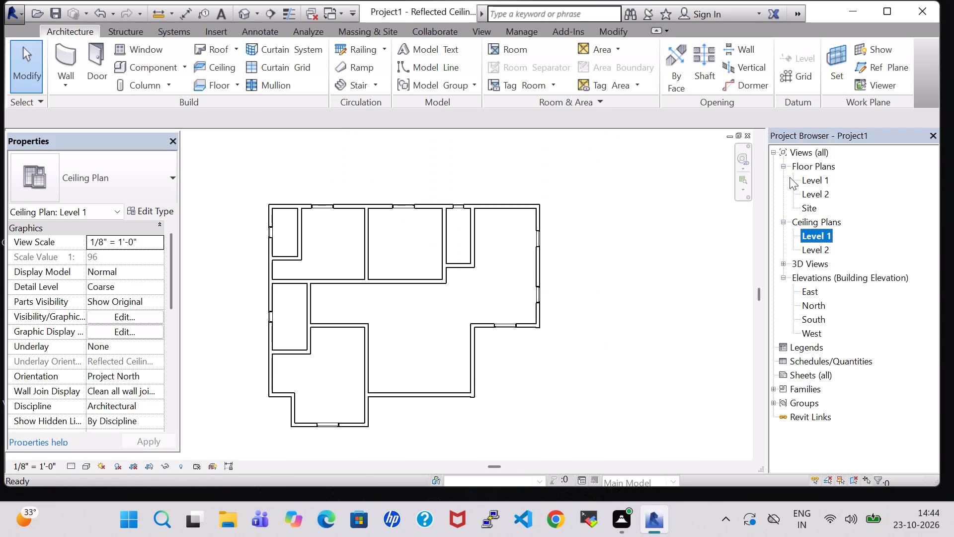
pyautogui.doubleClick(806, 180)
pyautogui.scroll(-2, 459, 247)
pyautogui.moveTo(577, 259); pyautogui.dragTo(579, 259, button='middle')
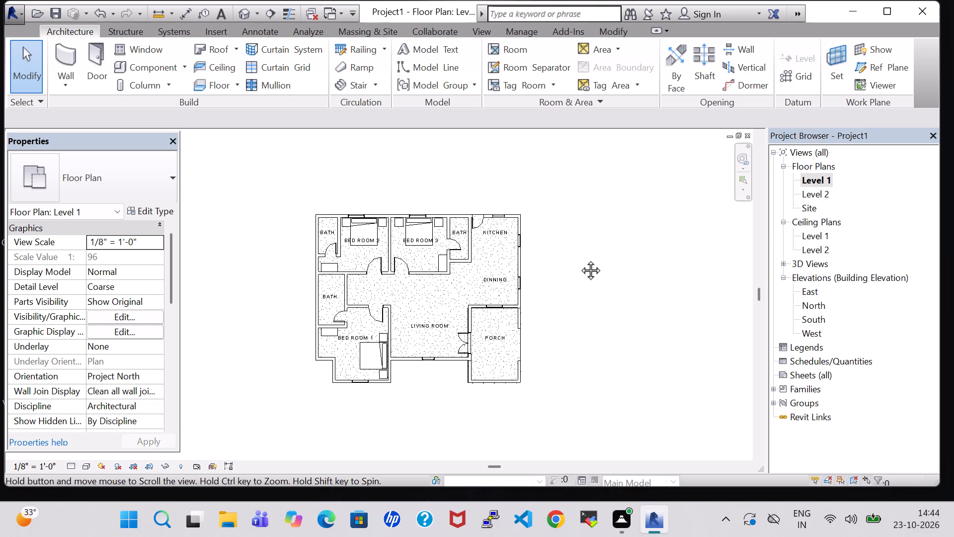
pyautogui.moveTo(579, 259); pyautogui.dragTo(582, 258, button='middle')
pyautogui.scroll(1, 582, 258)
pyautogui.moveTo(582, 258); pyautogui.dragTo(598, 218, button='middle')
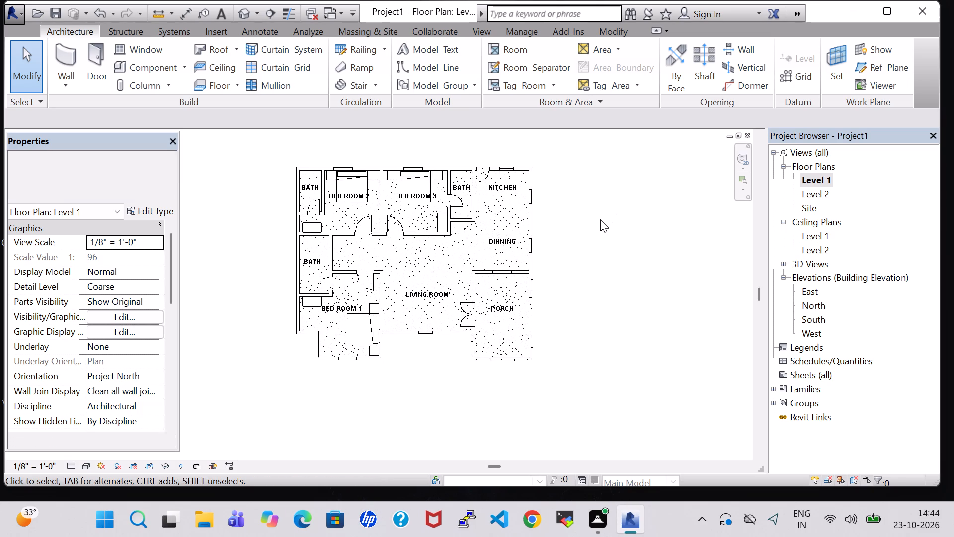
pyautogui.scroll(1, 600, 223)
pyautogui.moveTo(600, 223); pyautogui.dragTo(608, 226, button='middle')
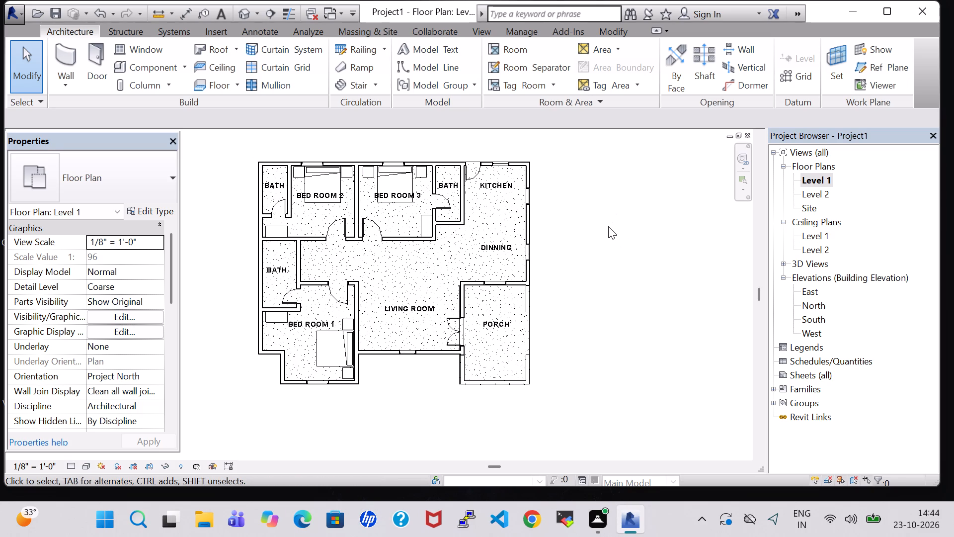
# Nudge the Bed Room 2 and Bed Room 3 room tags toward the hallway wall, clear of the beds.
pyautogui.click(311, 195)
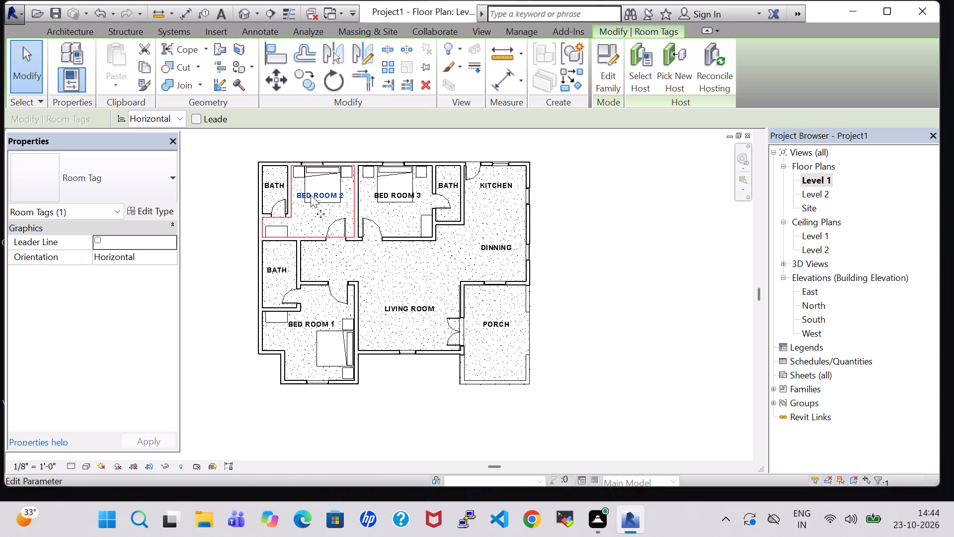
pyautogui.press('Down')
pyautogui.press('Down')
pyautogui.press('Down')
pyautogui.press('Down')
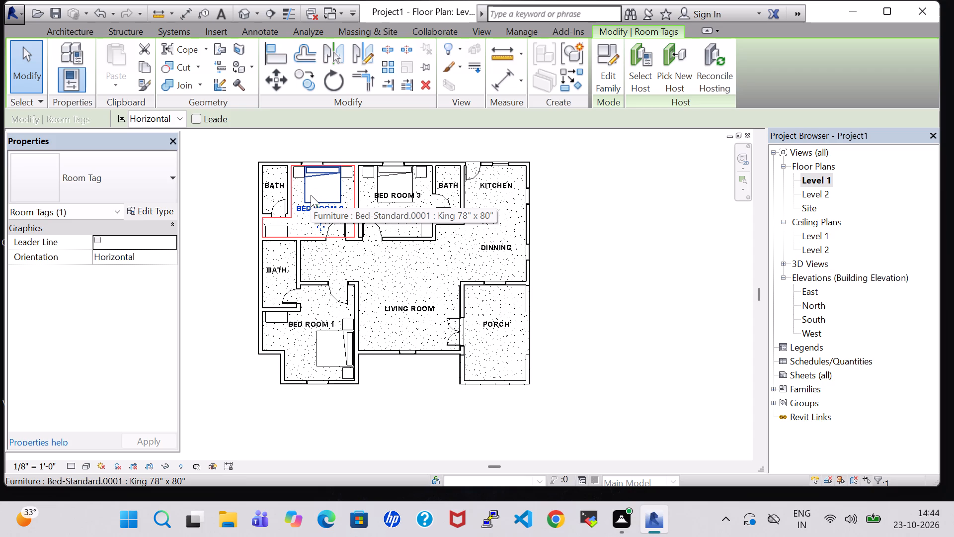
pyautogui.click(418, 192)
pyautogui.press('Down')
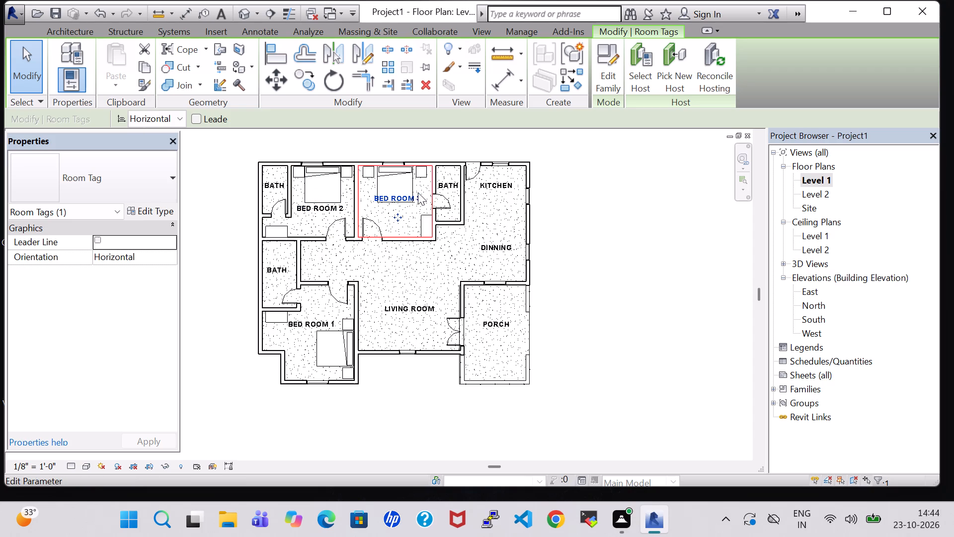
pyautogui.press('Down')
pyautogui.press('Down')
pyautogui.press('Down')
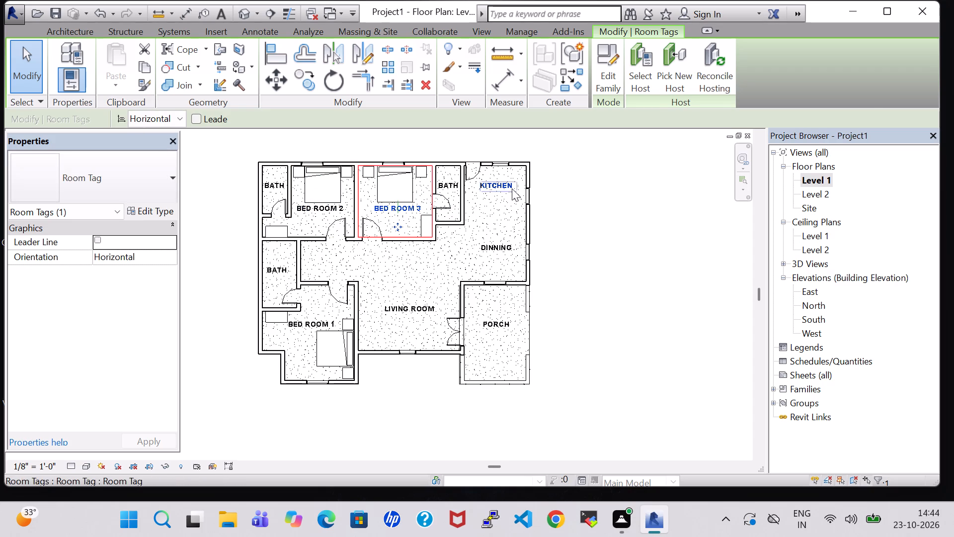
pyautogui.click(594, 205)
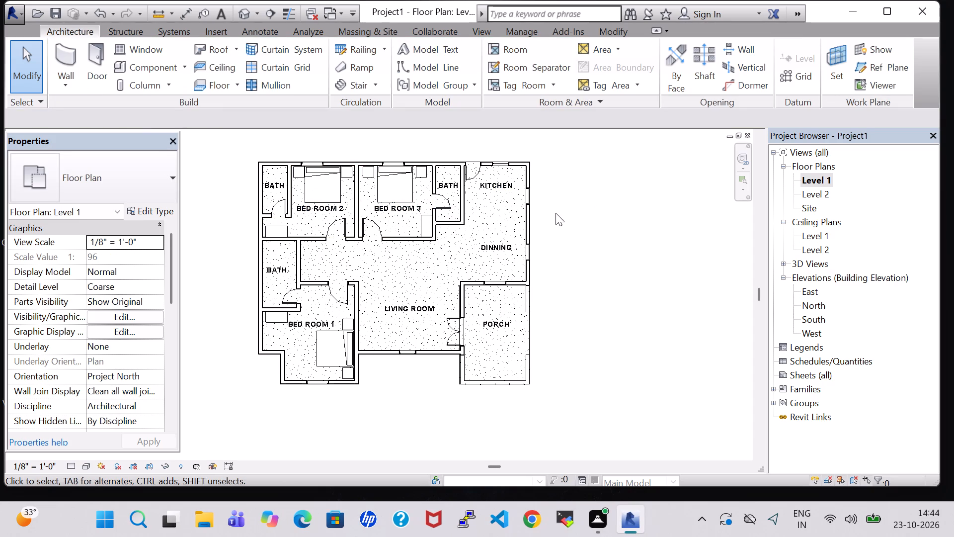
# Nudge the Bed Room 1 room tag slightly toward the front wall and away from the night stand.
pyautogui.click(315, 321)
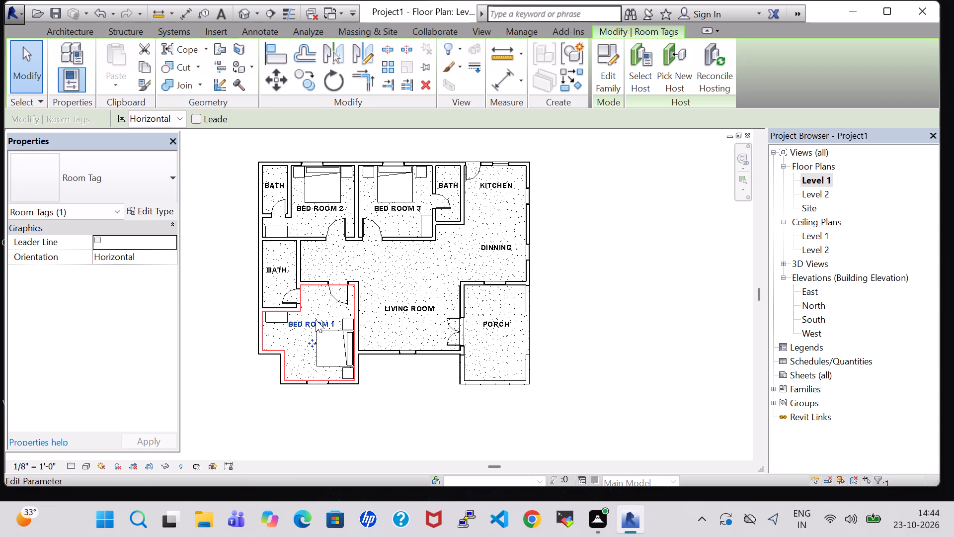
pyautogui.press('Down')
pyautogui.press('Left')
pyautogui.click(598, 311)
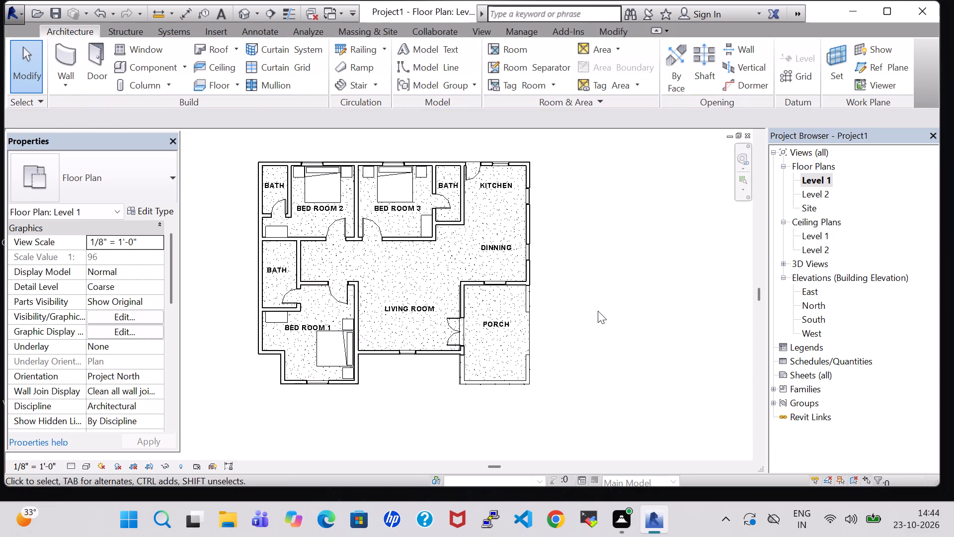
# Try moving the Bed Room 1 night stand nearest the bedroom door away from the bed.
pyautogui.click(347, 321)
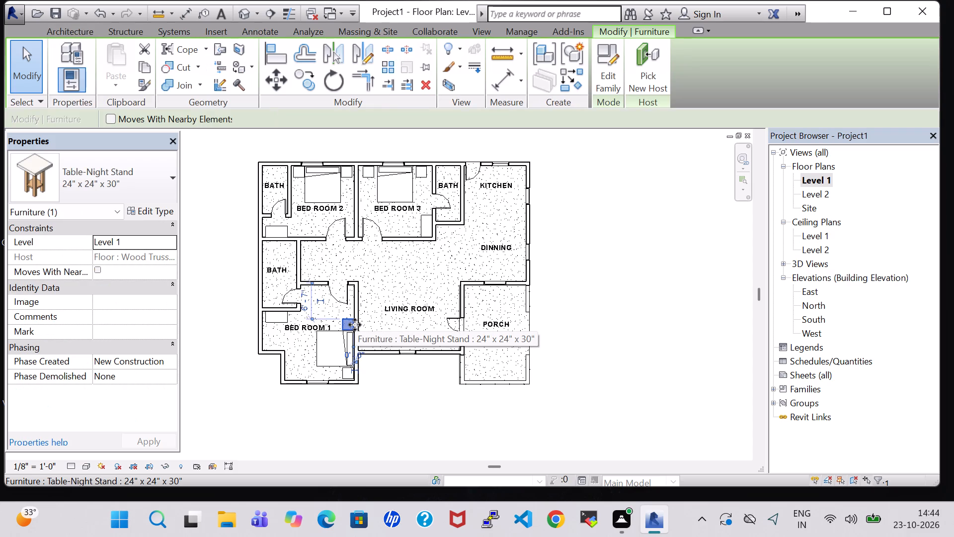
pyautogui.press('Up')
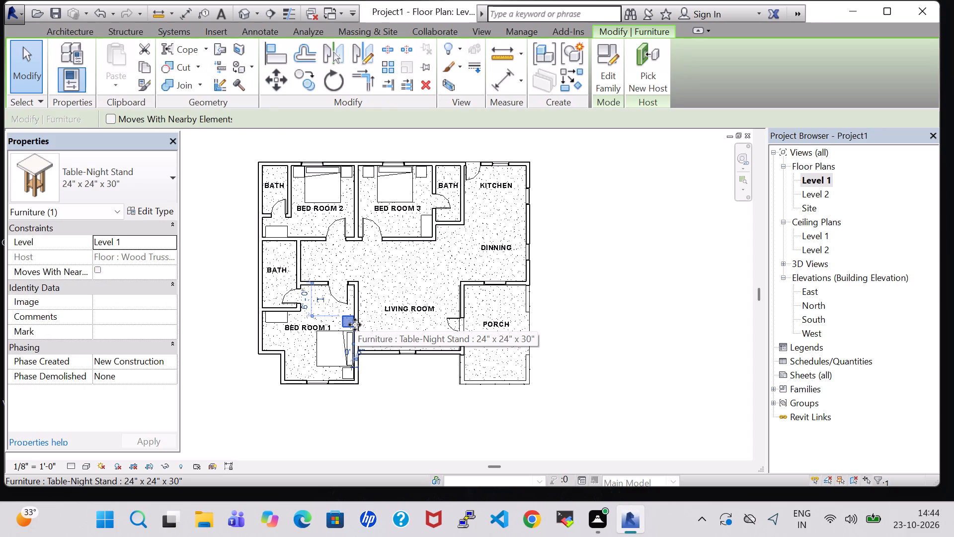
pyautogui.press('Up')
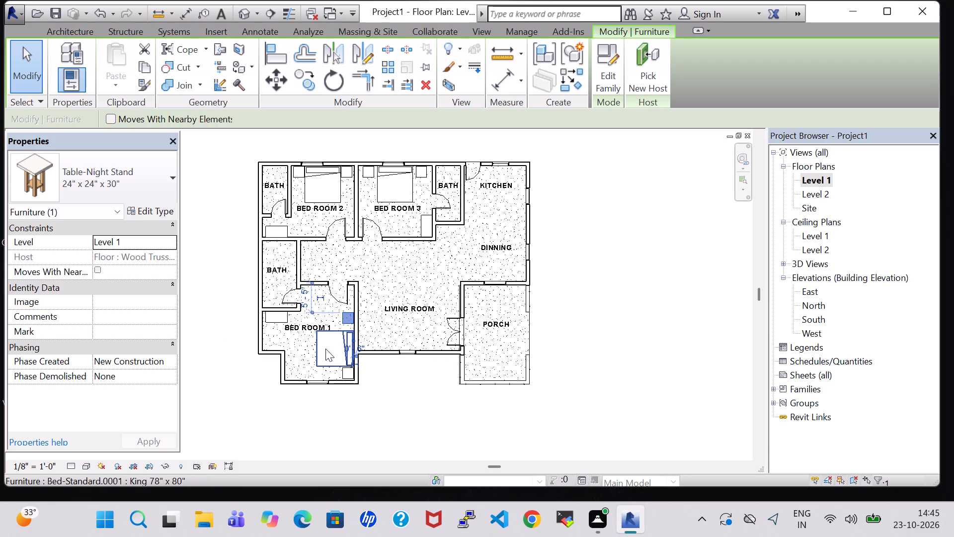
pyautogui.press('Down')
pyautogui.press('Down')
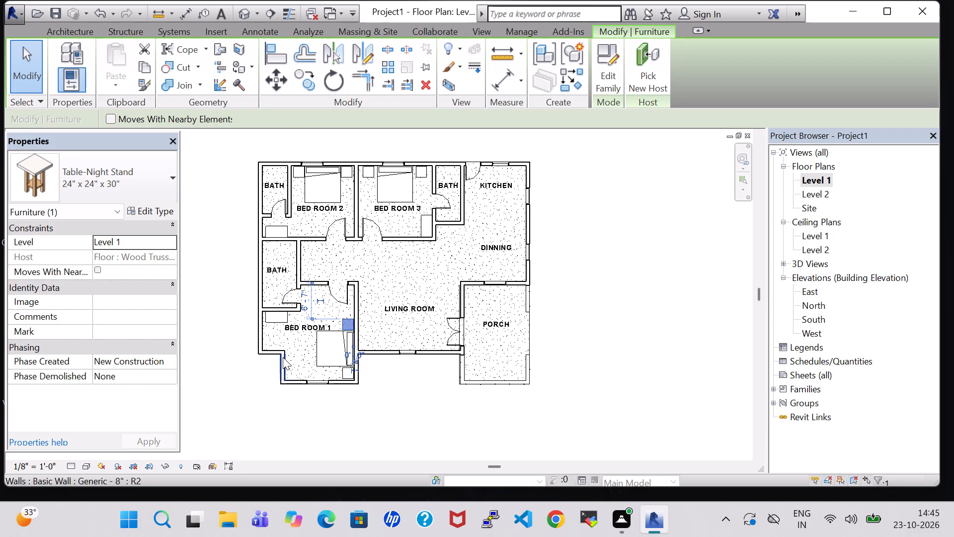
# Change the Bed Room 1 bed to the Queen 60" x 79" type.
pyautogui.scroll(4, 292, 357)
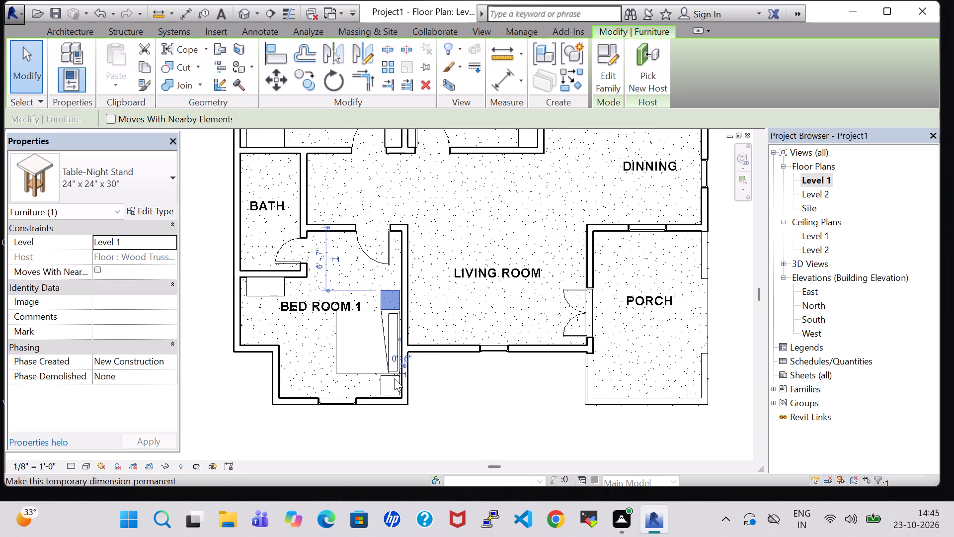
pyautogui.click(385, 378)
pyautogui.click(366, 329)
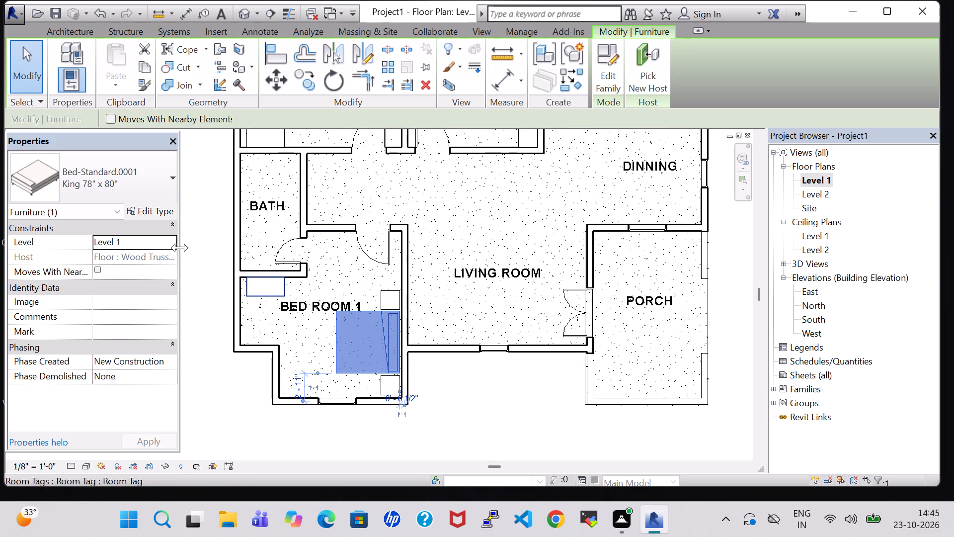
pyautogui.click(75, 166)
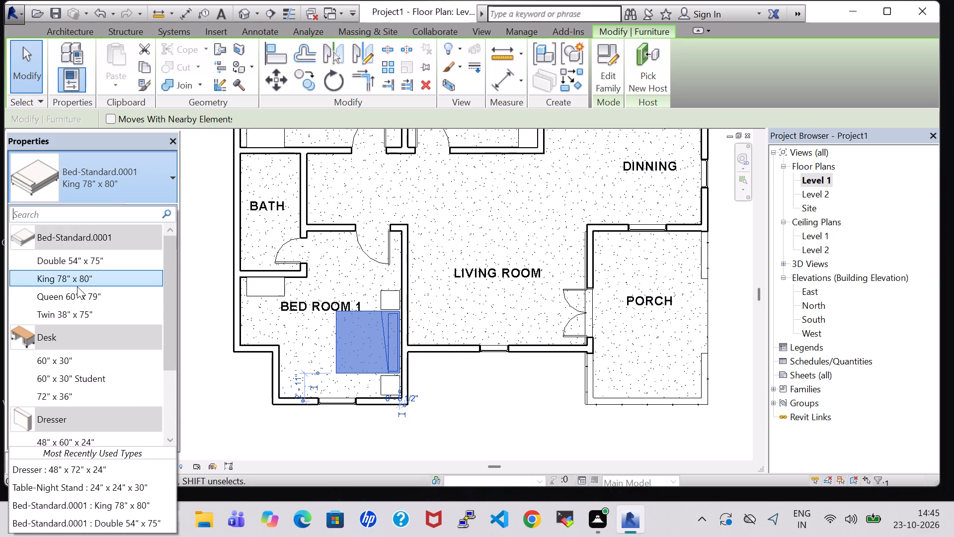
pyautogui.click(78, 292)
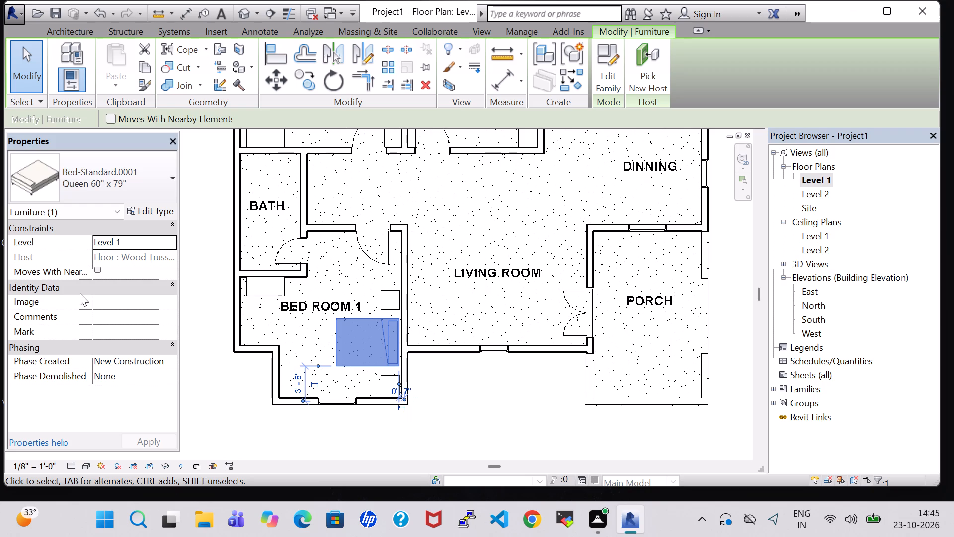
# Nudge the Bed Room 1 bed beside the front-wall night stand, and bring the other night stand up against the bed.
pyautogui.press('Down')
pyautogui.press('Down')
pyautogui.press('Down')
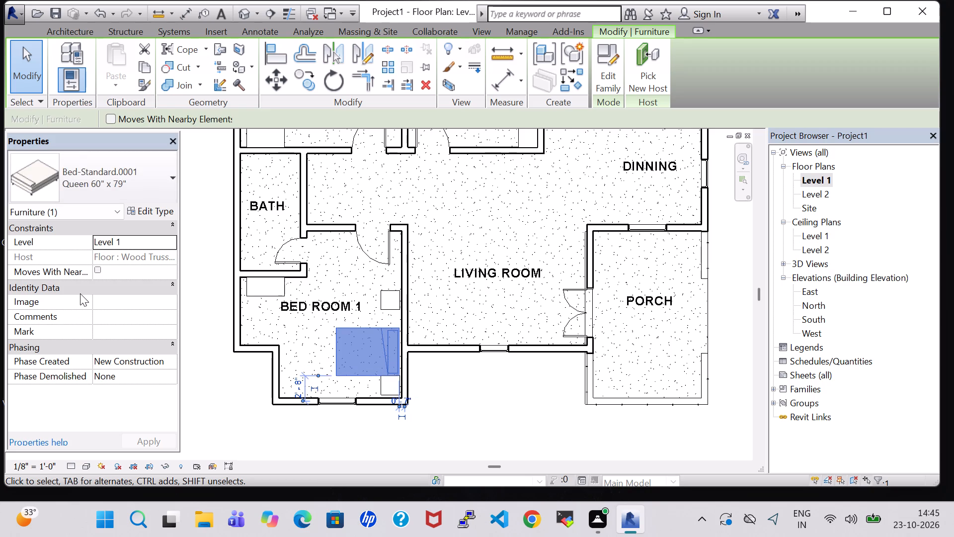
pyautogui.press('Up')
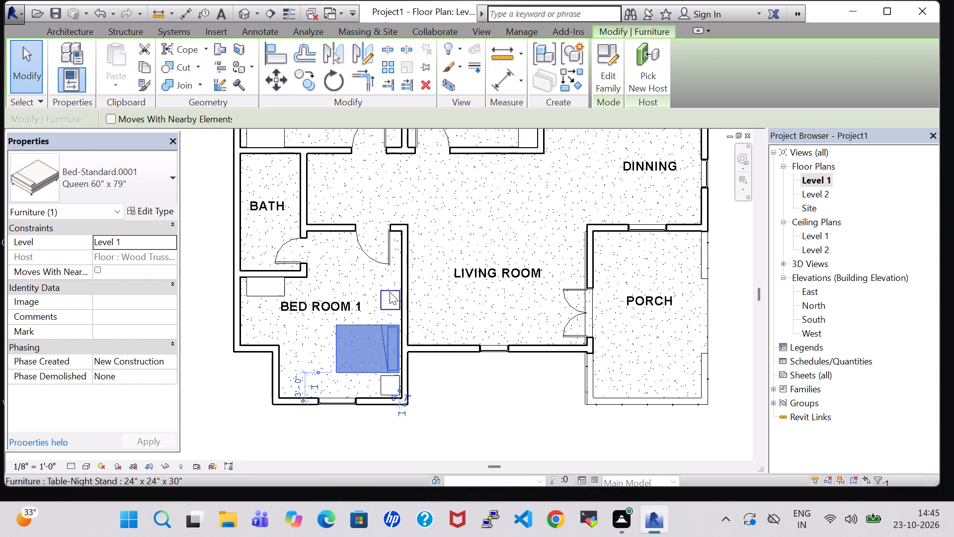
pyautogui.click(390, 292)
pyautogui.press('Down')
pyautogui.press('Down')
pyautogui.press('Down')
pyautogui.press('Down')
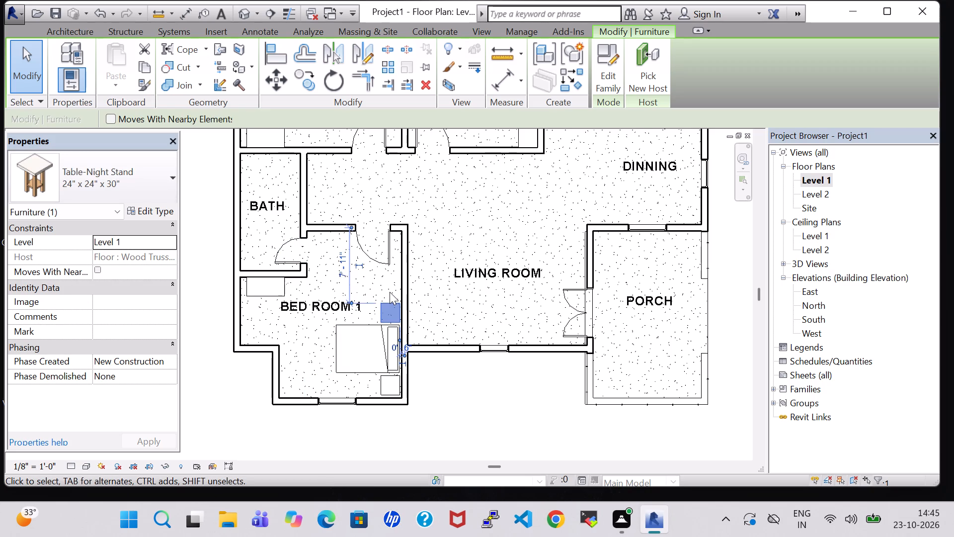
pyautogui.press('Down')
pyautogui.press('Up')
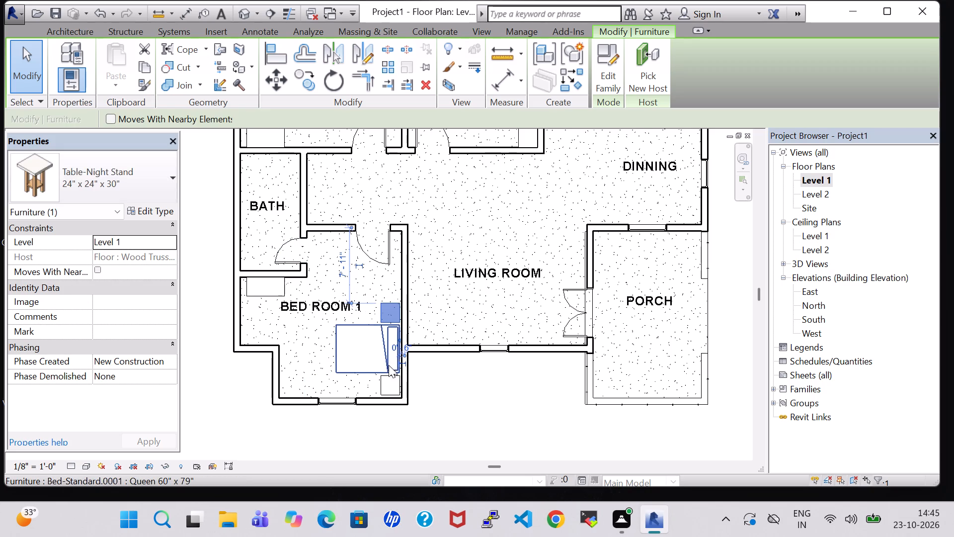
pyautogui.click(211, 343)
# Load the TV Stand family from the US Imperial Furniture library for component placement.
pyautogui.scroll(-3, 521, 440)
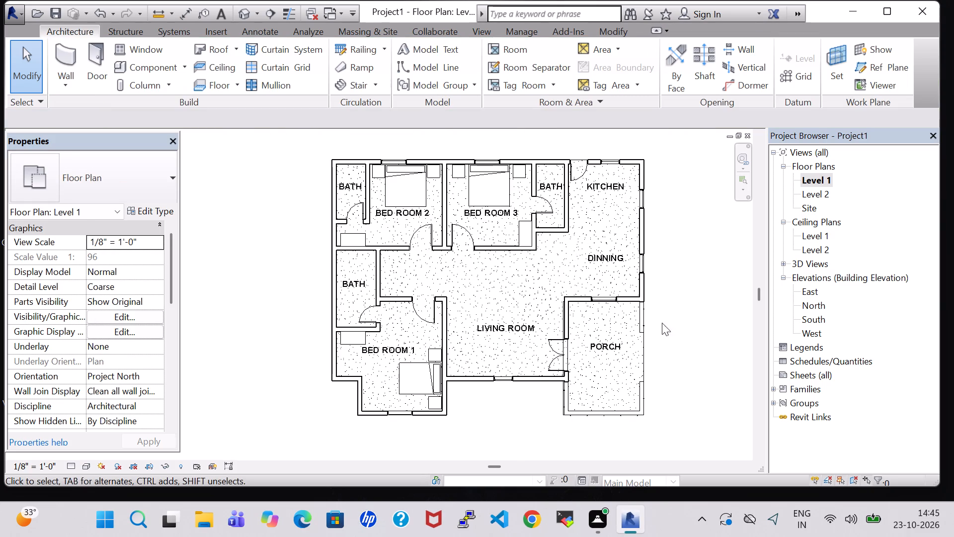
pyautogui.moveTo(675, 312); pyautogui.dragTo(630, 319, button='middle')
pyautogui.click(151, 68)
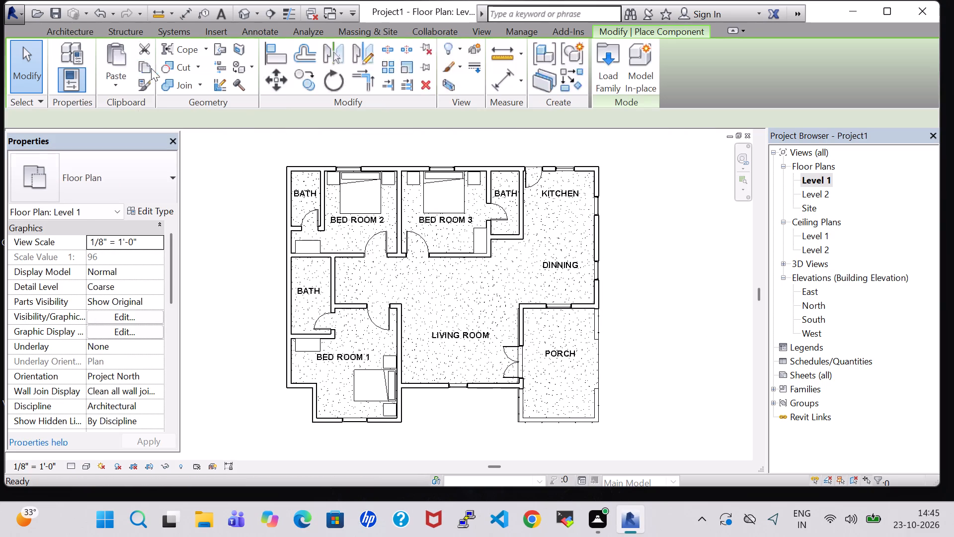
pyautogui.click(605, 69)
pyautogui.scroll(-1, 578, 266)
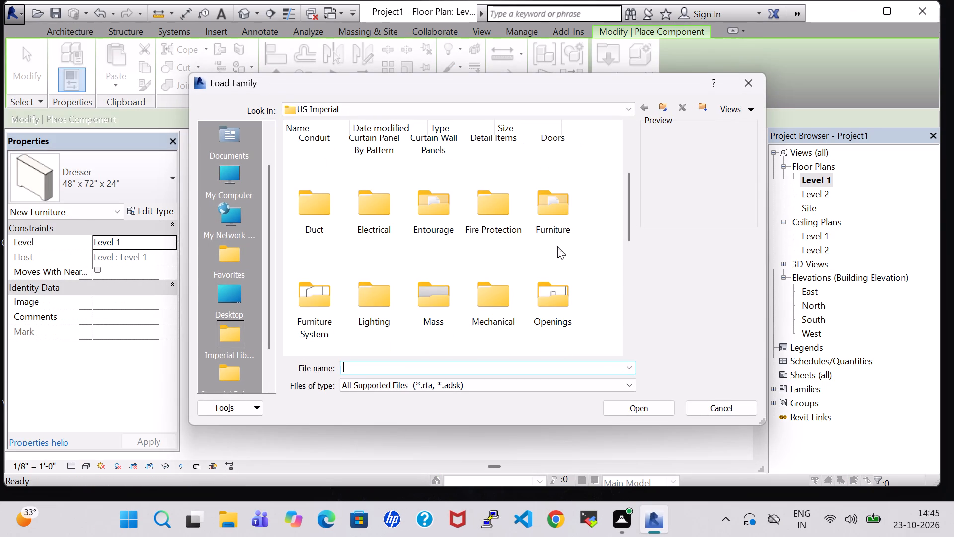
pyautogui.doubleClick(545, 199)
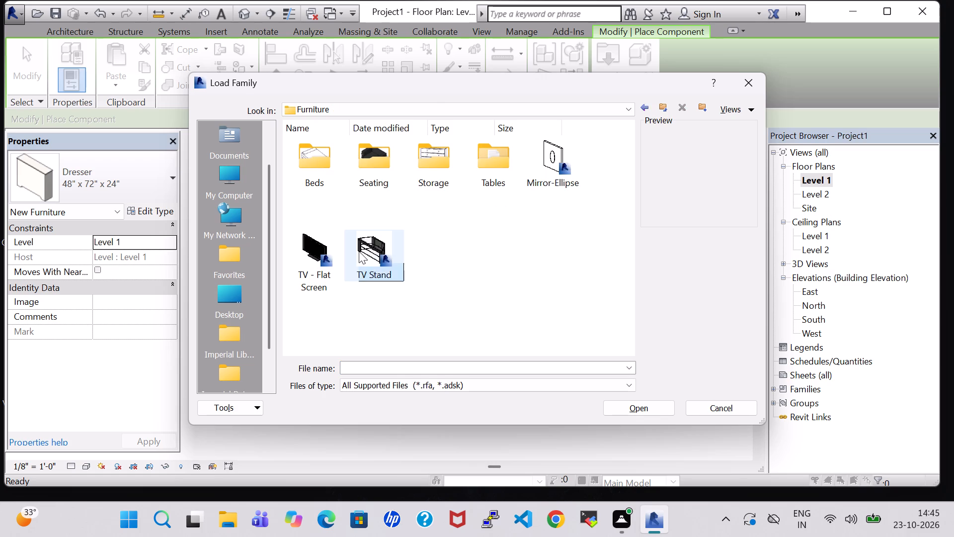
pyautogui.doubleClick(359, 251)
# Place a rotated TV Stand in Bed Room 1 against the side wall opposite the foot of the bed.
pyautogui.scroll(3, 416, 354)
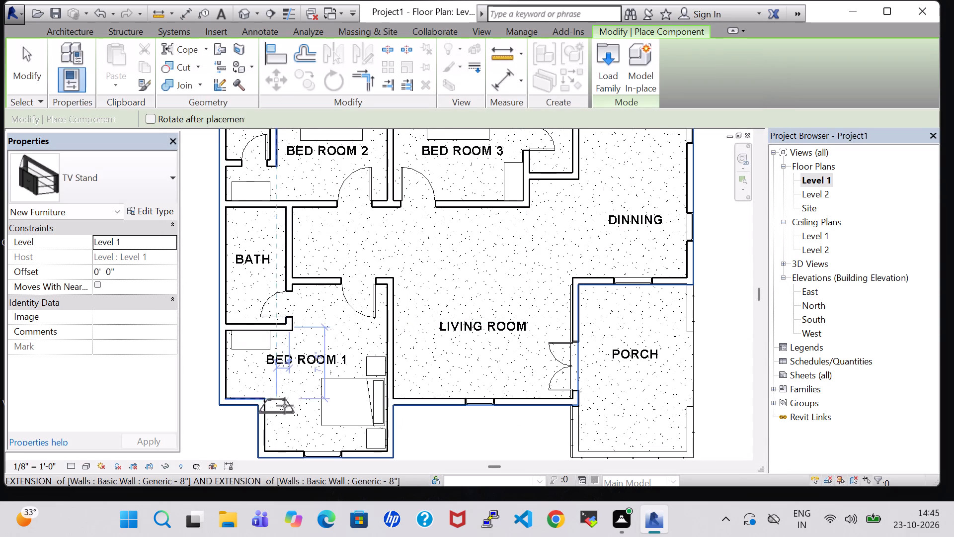
pyautogui.press('space')
pyautogui.scroll(2, 275, 404)
pyautogui.press('space')
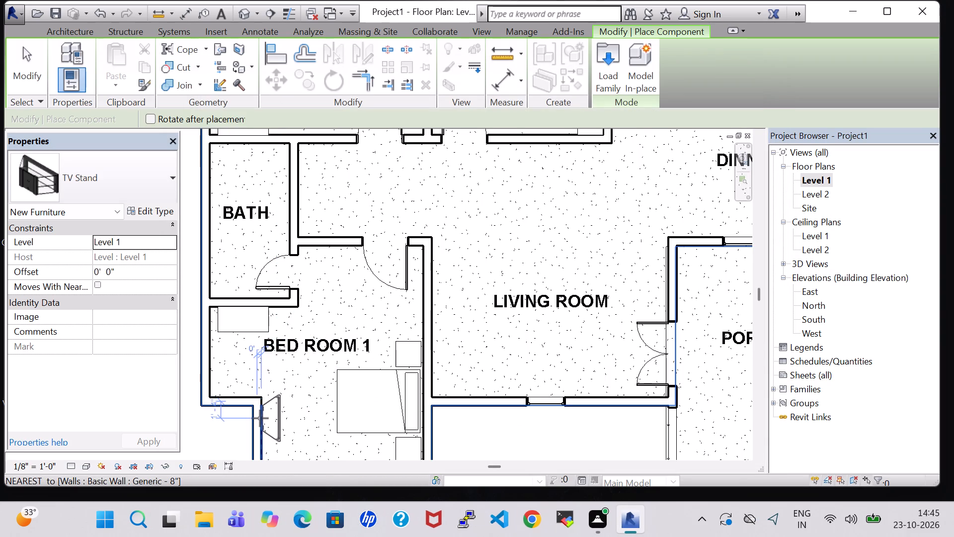
pyautogui.click(260, 418)
# Place TV Stands along the hallway walls of Bed Room 2 and Bed Room 3, each between the dresser and the door.
pyautogui.moveTo(270, 361); pyautogui.dragTo(250, 437, button='middle')
pyautogui.scroll(-2, 285, 349)
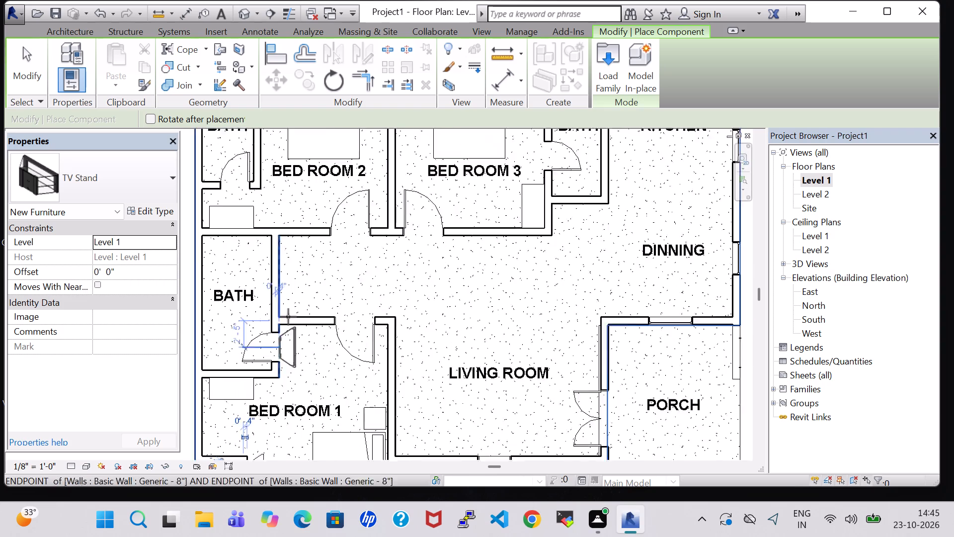
pyautogui.scroll(-1, 288, 317)
pyautogui.press('space')
pyautogui.scroll(3, 299, 237)
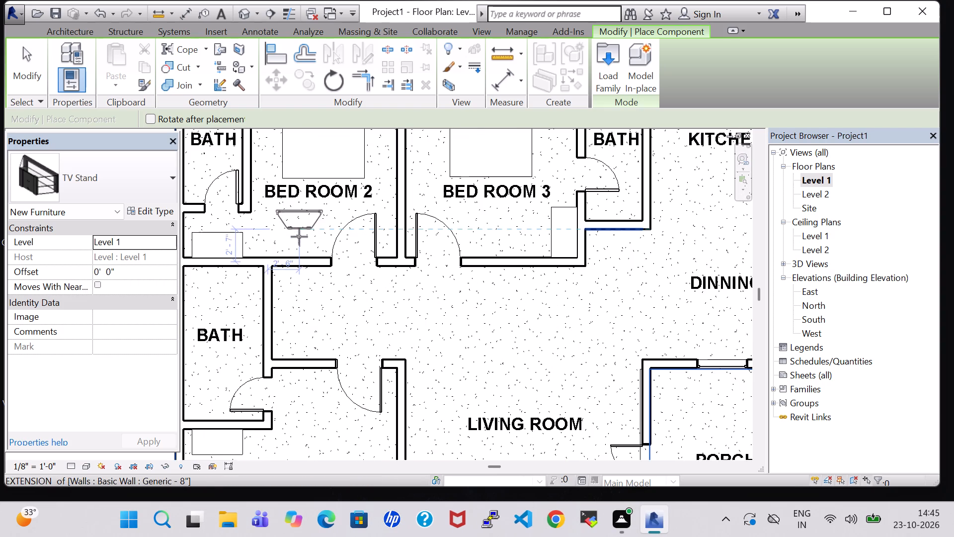
pyautogui.click(299, 255)
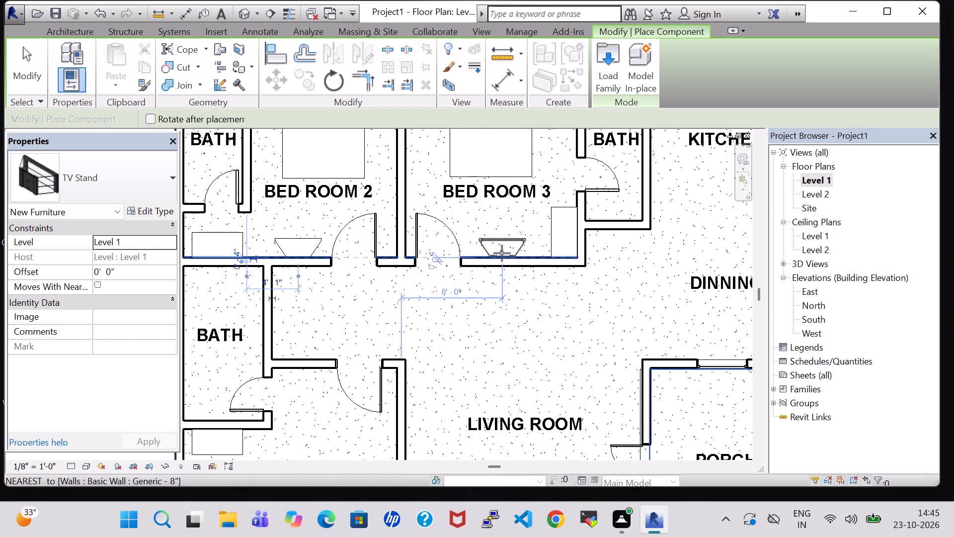
pyautogui.click(502, 253)
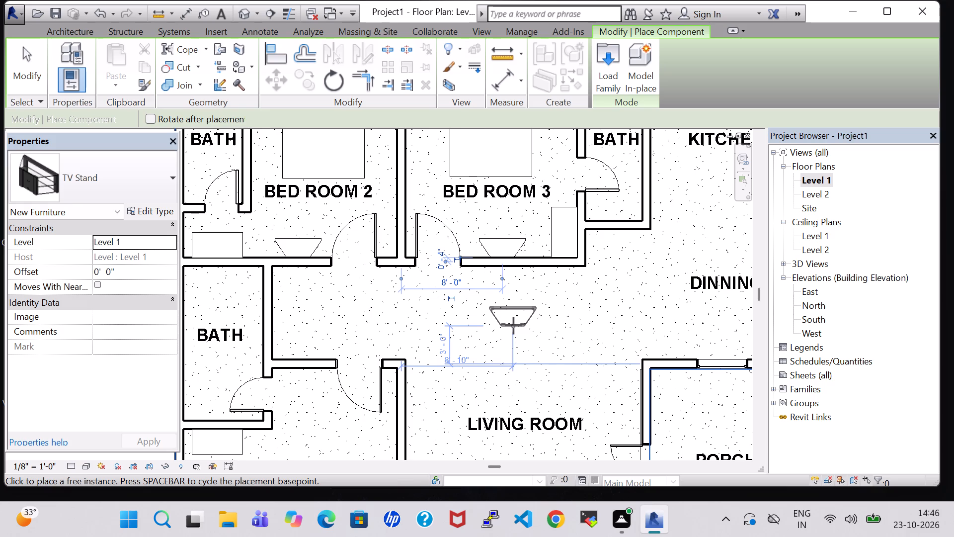
pyautogui.press('Escape')
pyautogui.press('Escape')
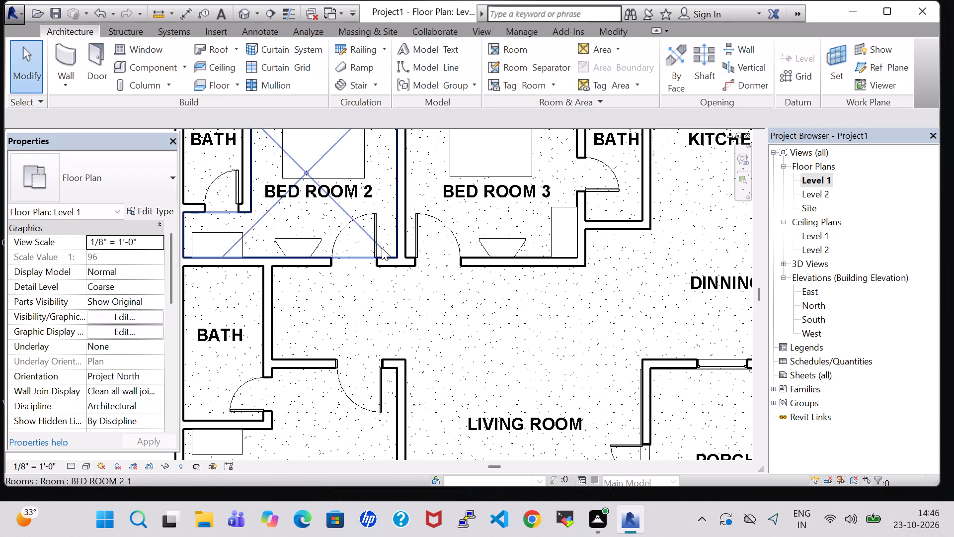
# Load the TV - Flat Screen family from the US Imperial Furniture library for component placement.
pyautogui.click(152, 63)
pyautogui.click(614, 60)
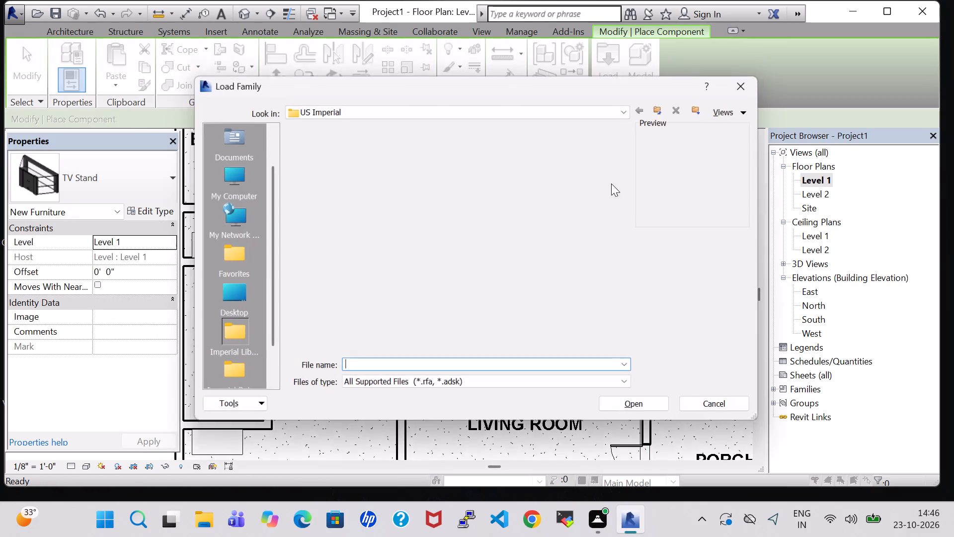
pyautogui.scroll(-1, 561, 294)
pyautogui.doubleClick(542, 218)
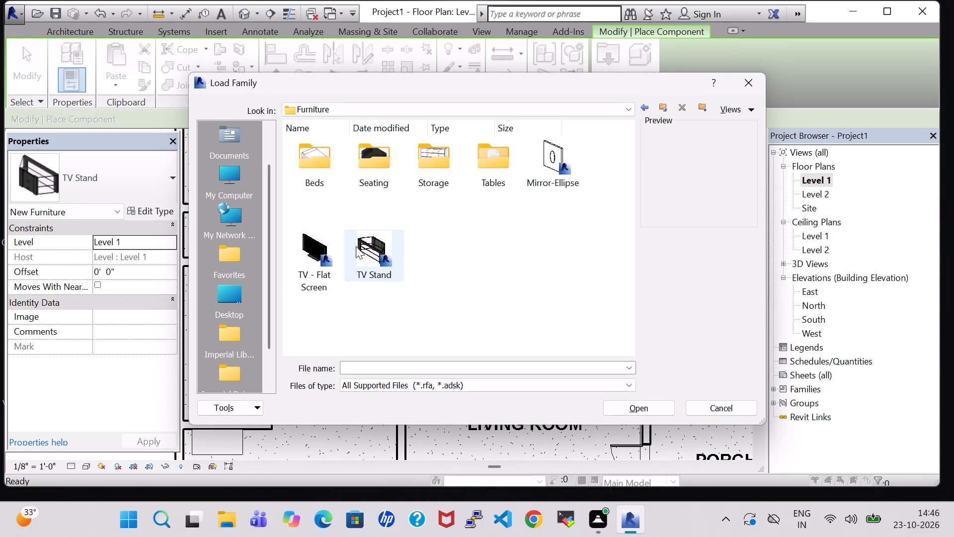
pyautogui.click(315, 251)
pyautogui.click(654, 410)
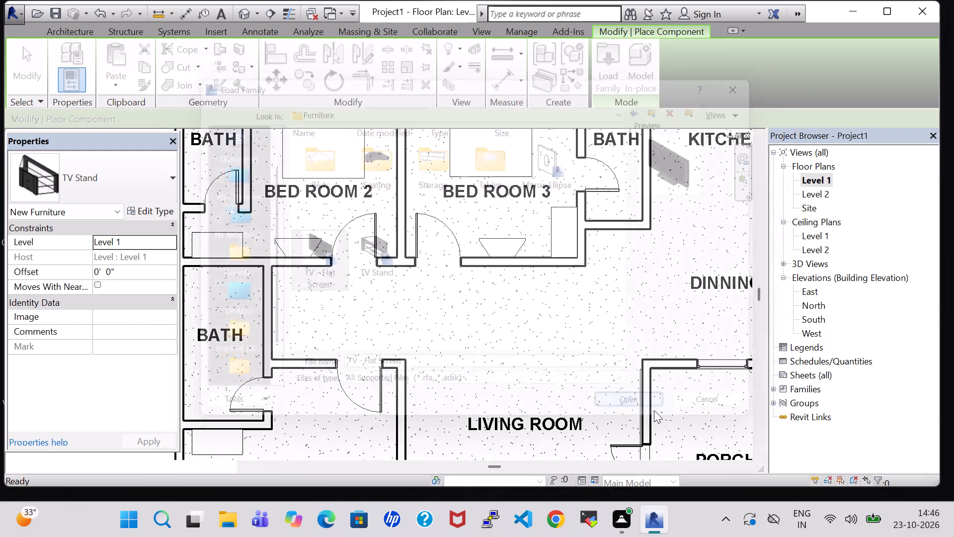
# Place a rotated 32" TV - Flat Screen centred on the TV Stand in Bed Room 2 and another in Bed Room 3.
pyautogui.scroll(4, 295, 253)
pyautogui.press('space')
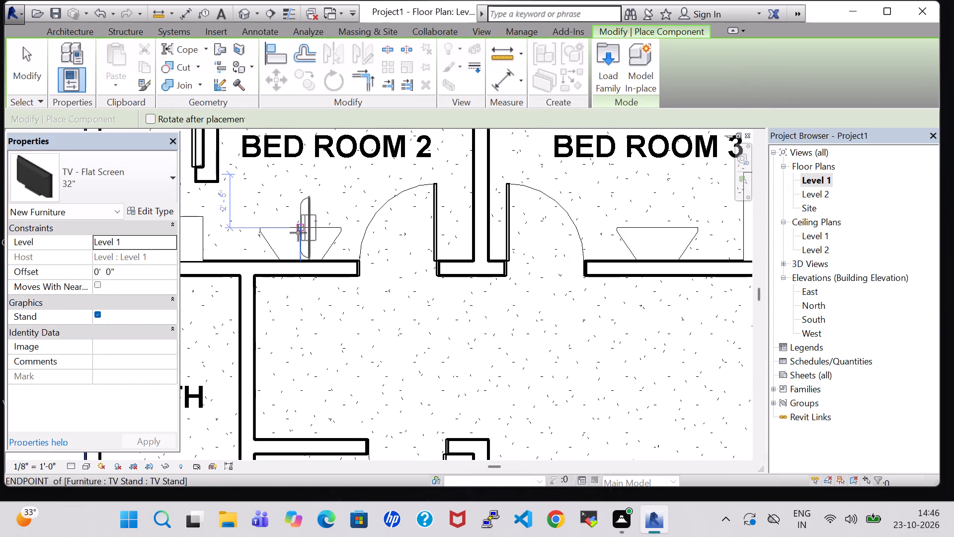
pyautogui.press('space')
pyautogui.scroll(5, 295, 243)
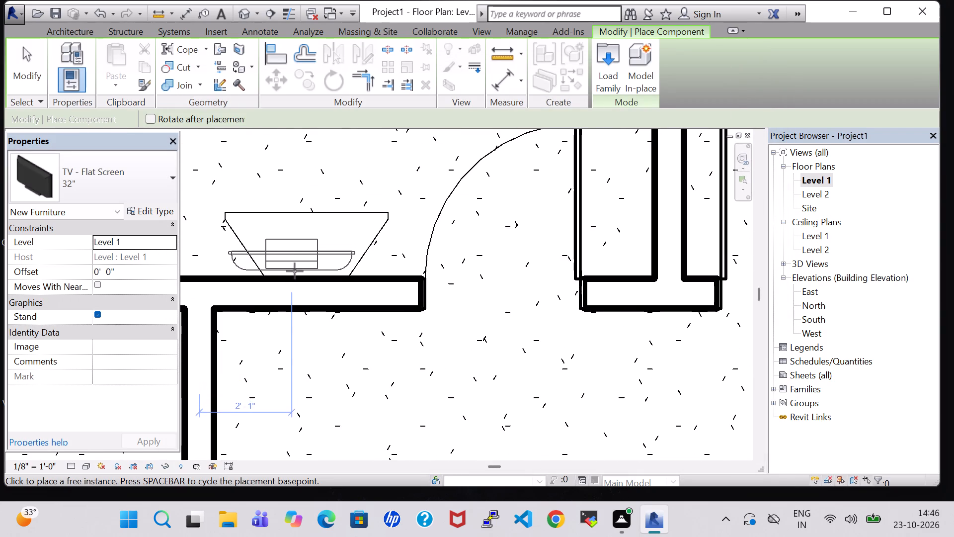
pyautogui.scroll(4, 306, 275)
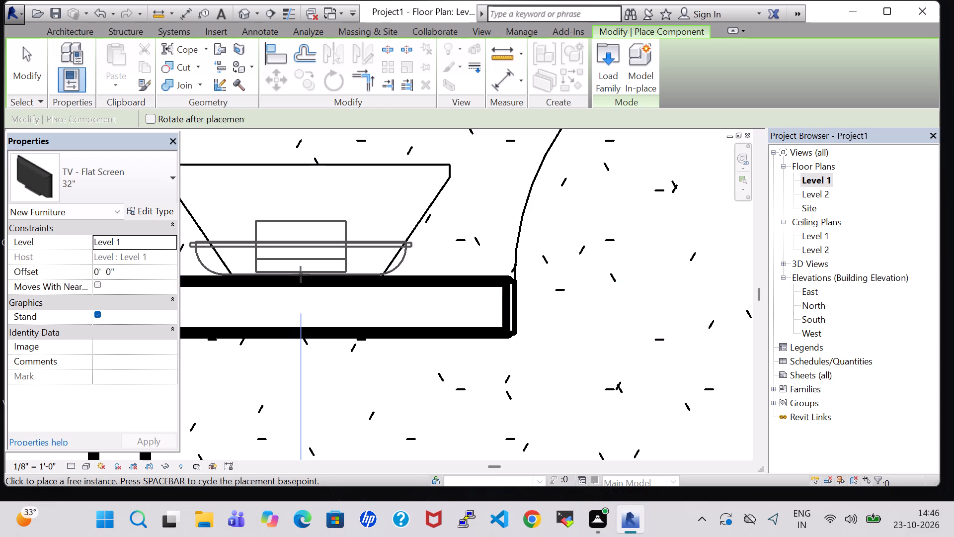
pyautogui.click(301, 274)
pyautogui.scroll(-6, 332, 277)
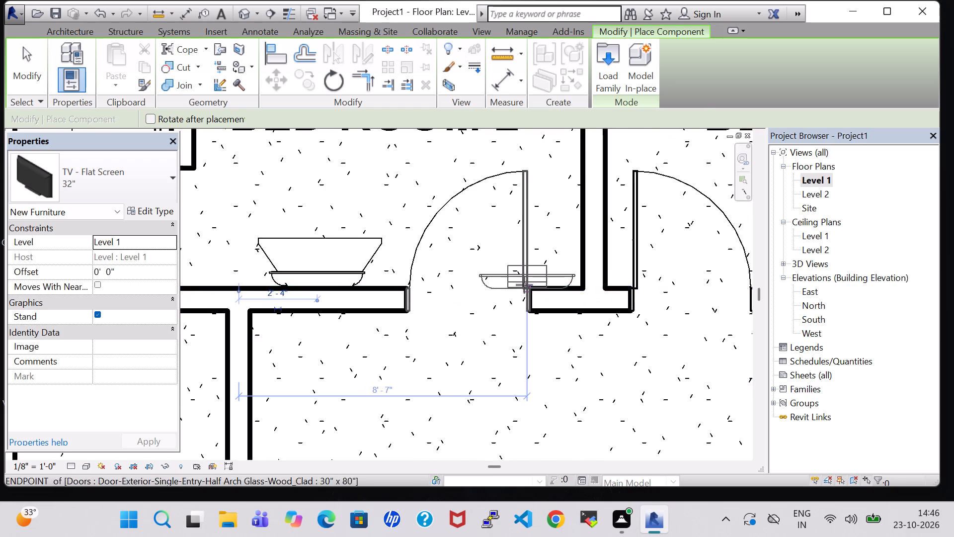
pyautogui.moveTo(524, 285); pyautogui.dragTo(323, 288, button='middle')
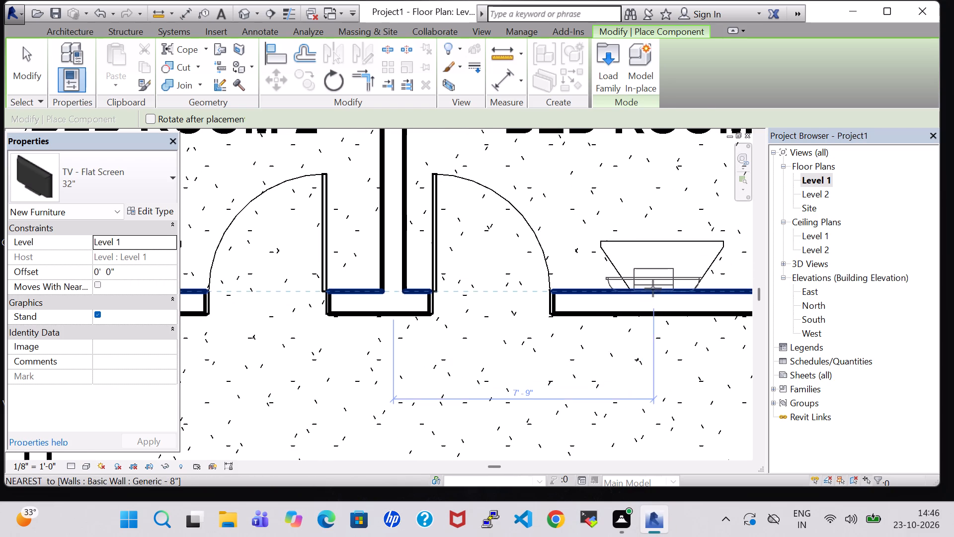
pyautogui.scroll(4, 653, 284)
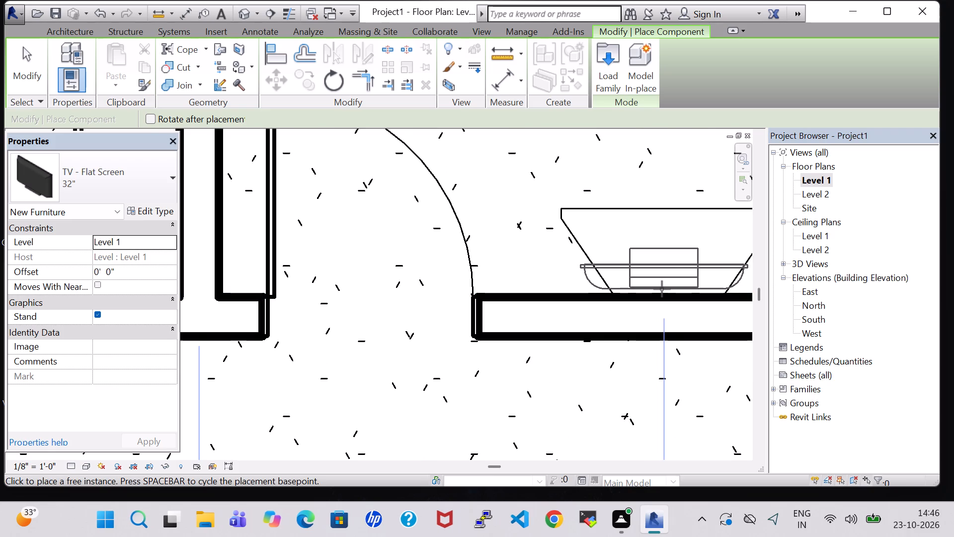
pyautogui.scroll(4, 662, 294)
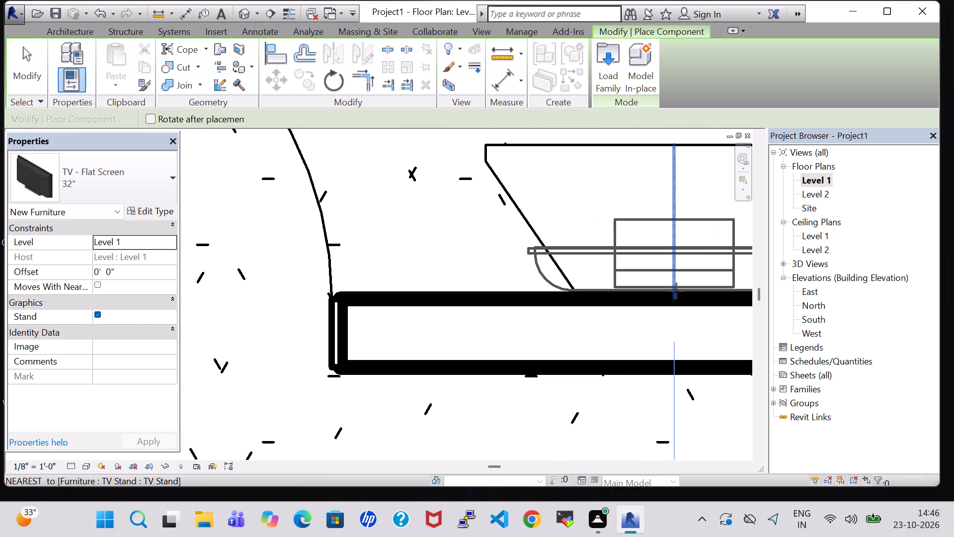
pyautogui.click(676, 291)
# Place a 32" TV - Flat Screen on the Bed Room 1 TV Stand, rotated to face the bed, and end component placement.
pyautogui.scroll(-6, 349, 356)
pyautogui.moveTo(318, 365); pyautogui.dragTo(319, 363, button='middle')
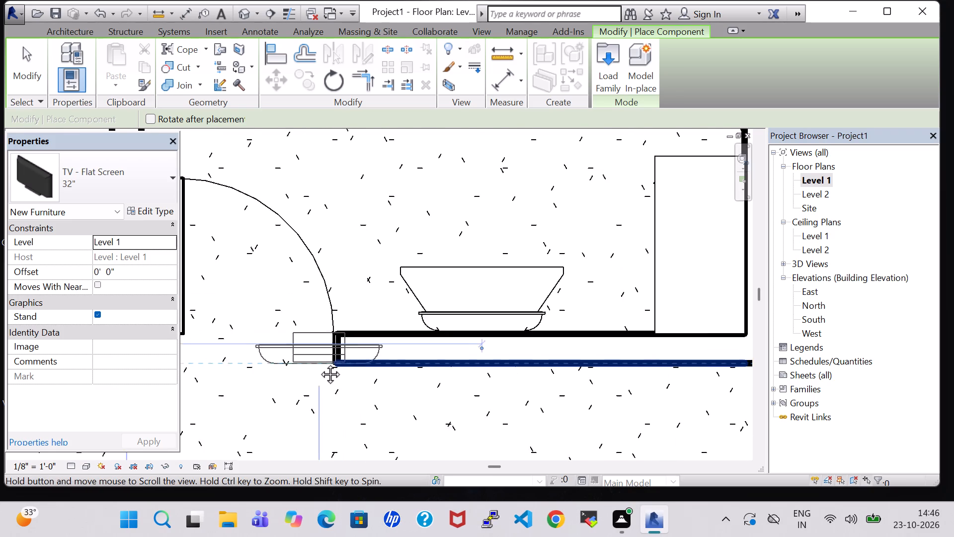
pyautogui.moveTo(319, 363); pyautogui.dragTo(370, 243, button='middle')
pyautogui.scroll(-5, 289, 308)
pyautogui.moveTo(279, 322); pyautogui.dragTo(426, 208, button='middle')
pyautogui.scroll(-4, 356, 328)
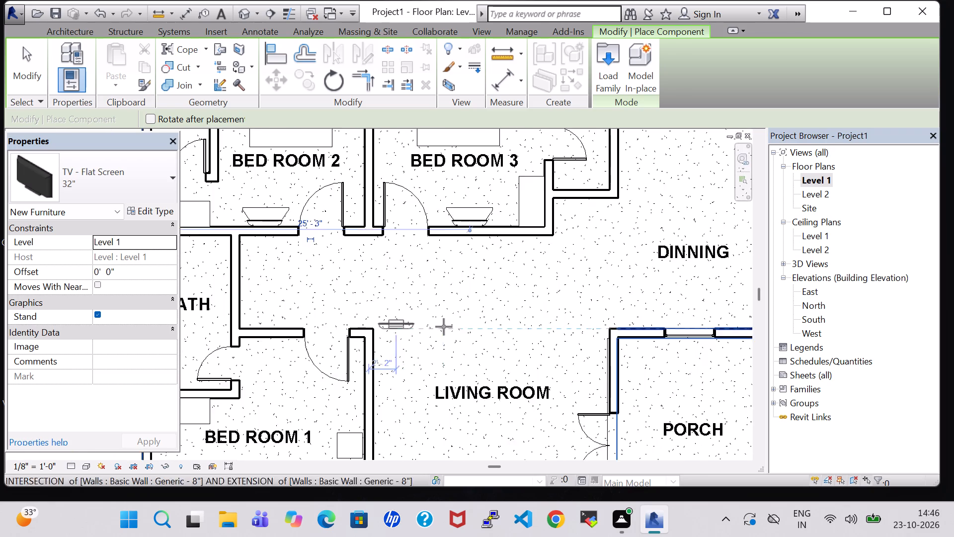
pyautogui.moveTo(444, 327); pyautogui.dragTo(512, 163, button='middle')
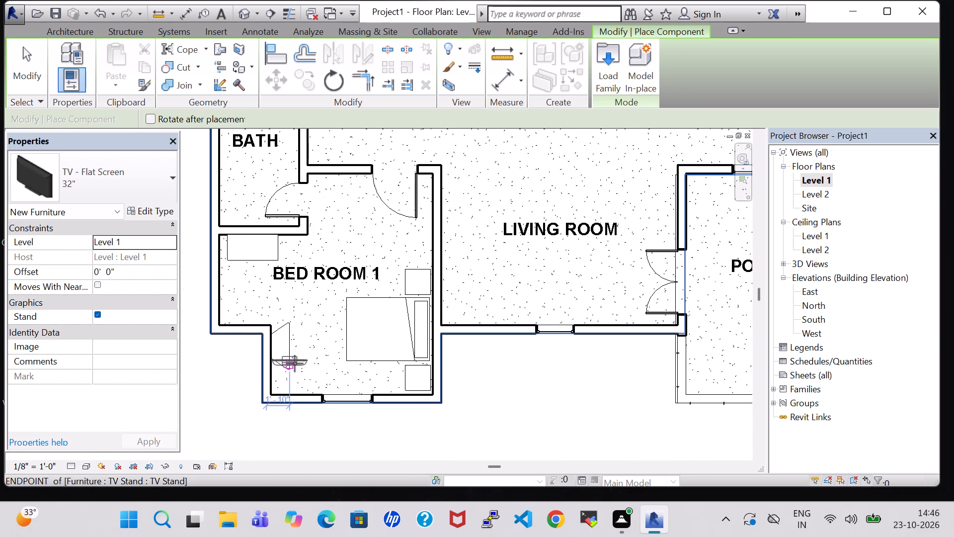
pyautogui.press('space')
pyautogui.press('space')
pyautogui.press('space')
pyautogui.scroll(9, 294, 361)
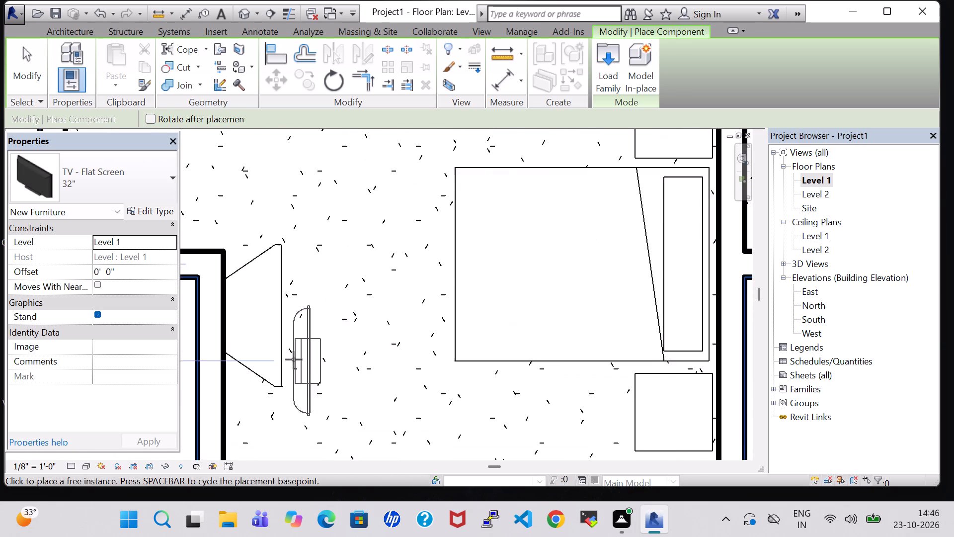
pyautogui.scroll(3, 213, 309)
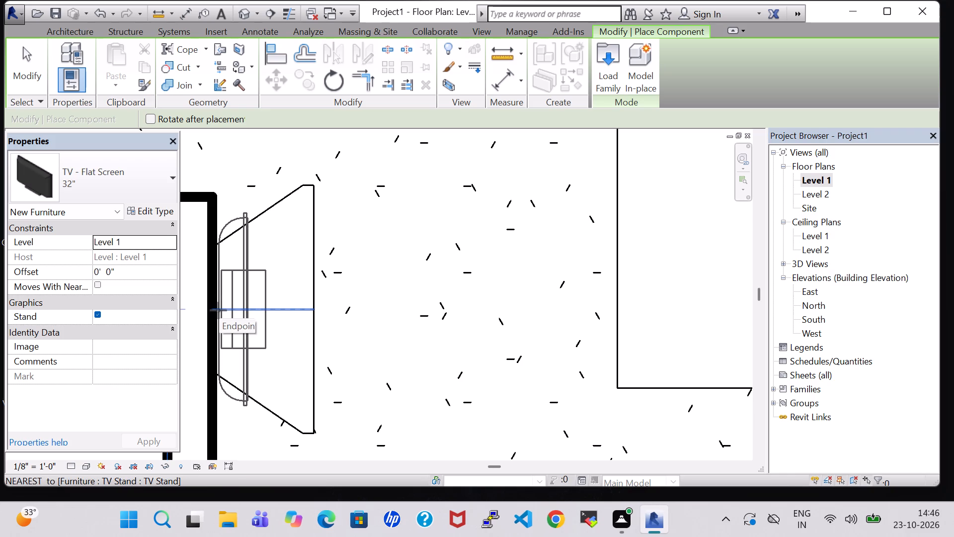
pyautogui.click(218, 310)
pyautogui.press('Escape')
pyautogui.press('Escape')
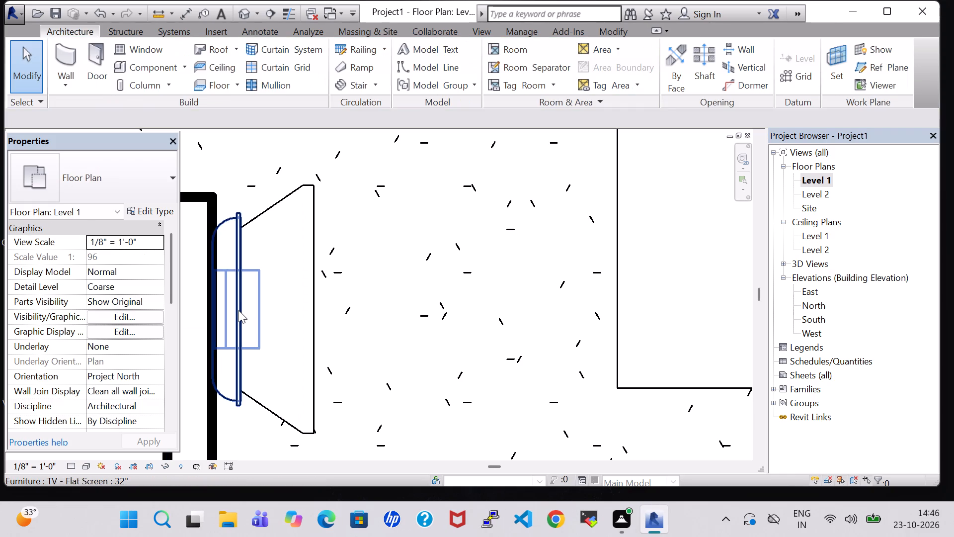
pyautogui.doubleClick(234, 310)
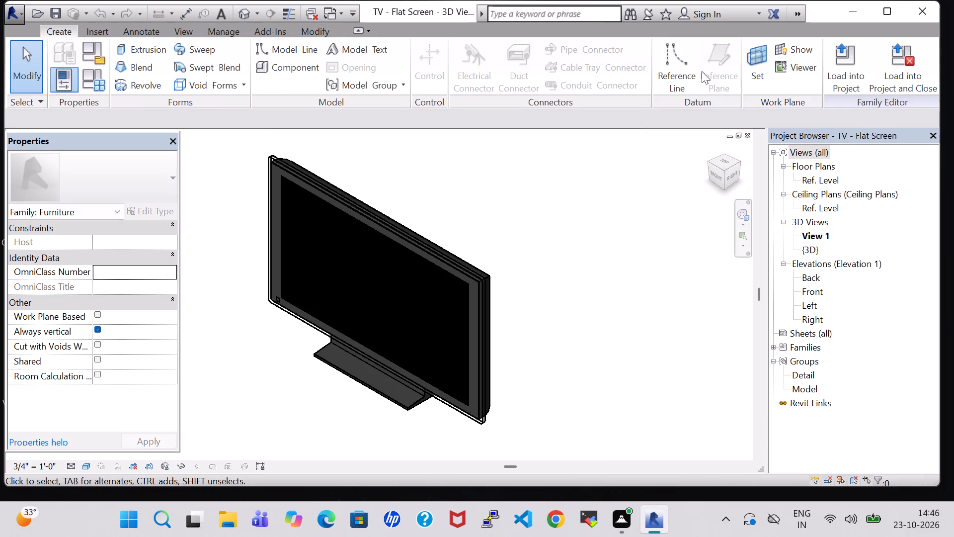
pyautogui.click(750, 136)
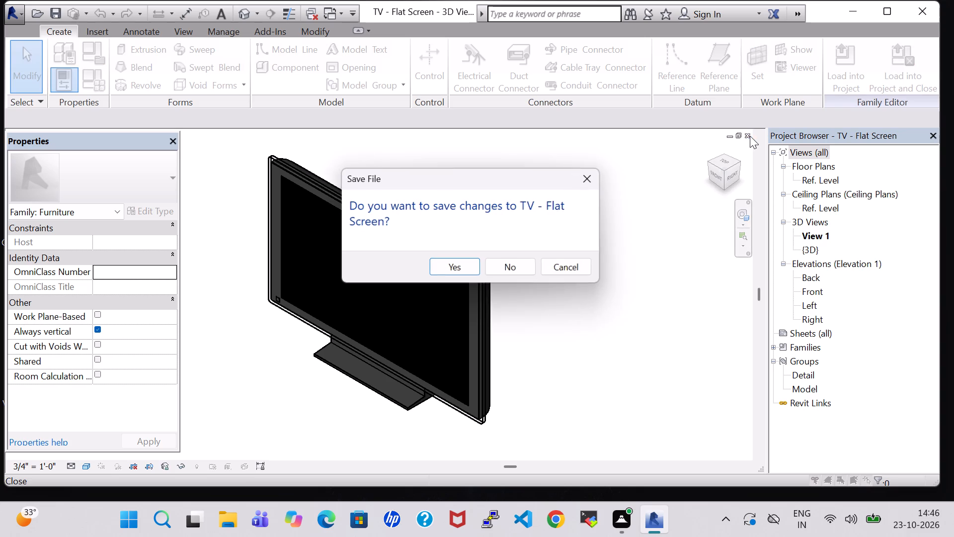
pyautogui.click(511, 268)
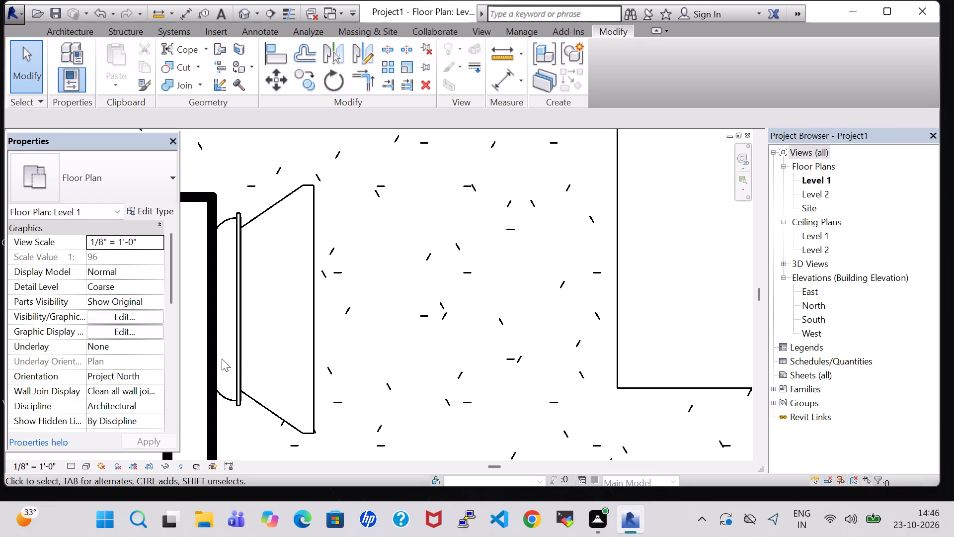
# Nudge the Bed Room 1 flat-screen TV slightly away from the wall, keeping it centred on its stand.
pyautogui.click(235, 337)
pyautogui.press('Right')
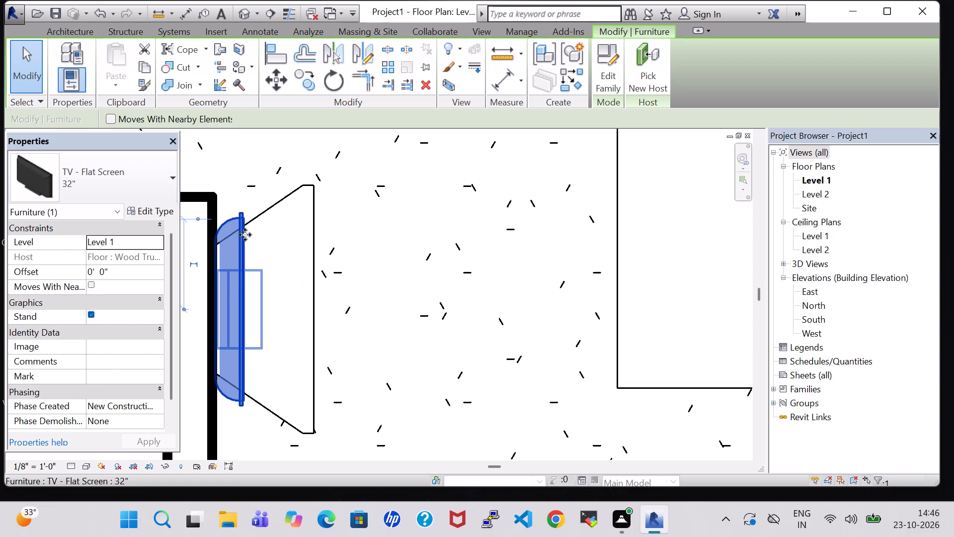
pyautogui.press('Right')
pyautogui.press('Right')
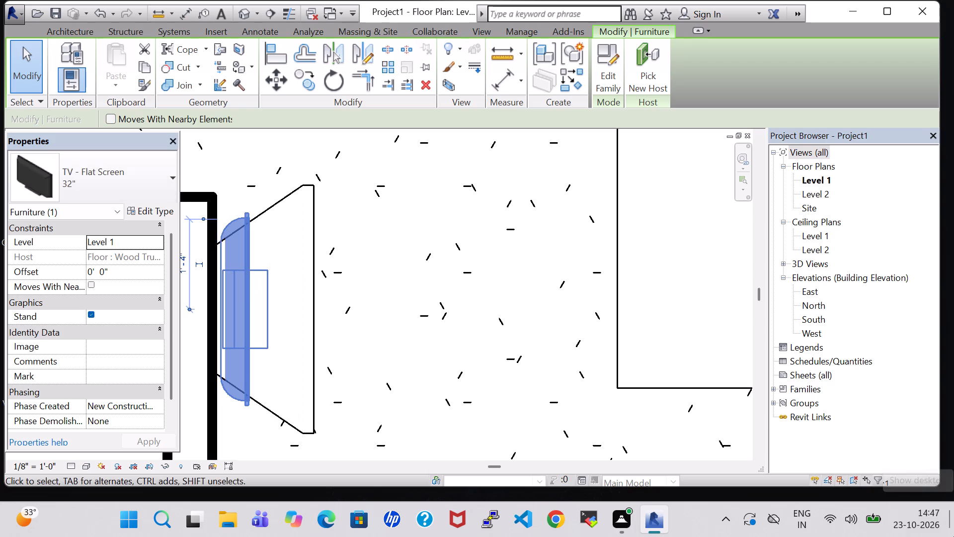
pyautogui.doubleClick(430, 386)
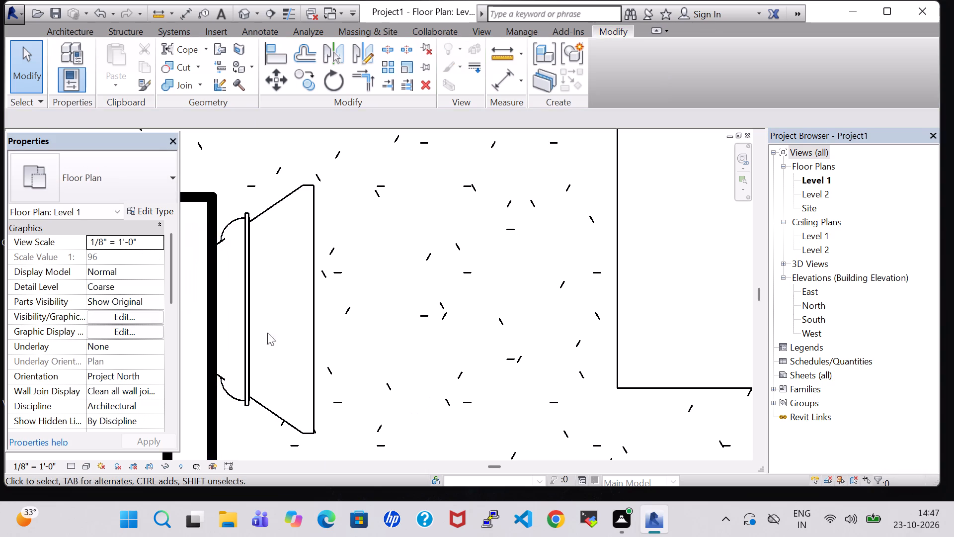
pyautogui.click(245, 218)
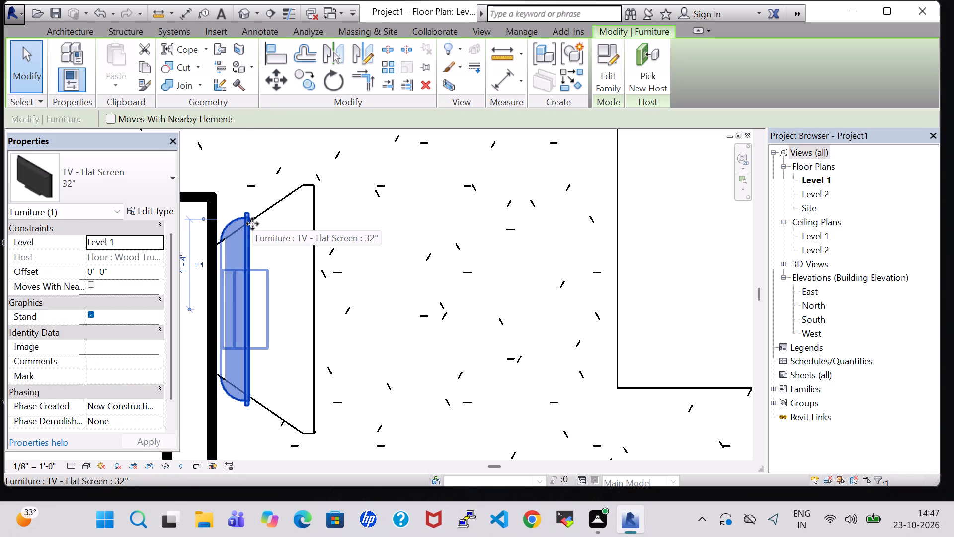
pyautogui.press('Right')
pyautogui.press('Right')
pyautogui.press('Left')
pyautogui.press('Left')
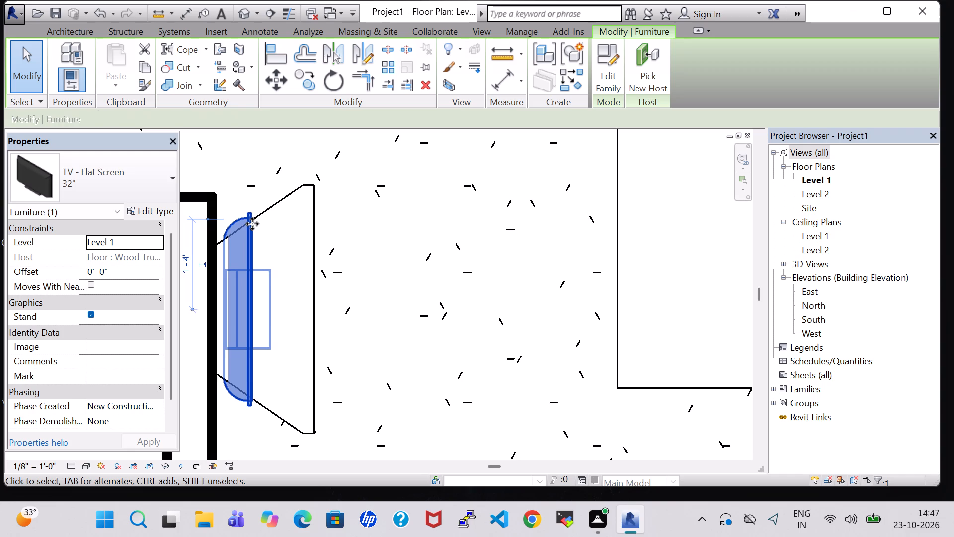
pyautogui.press('Left')
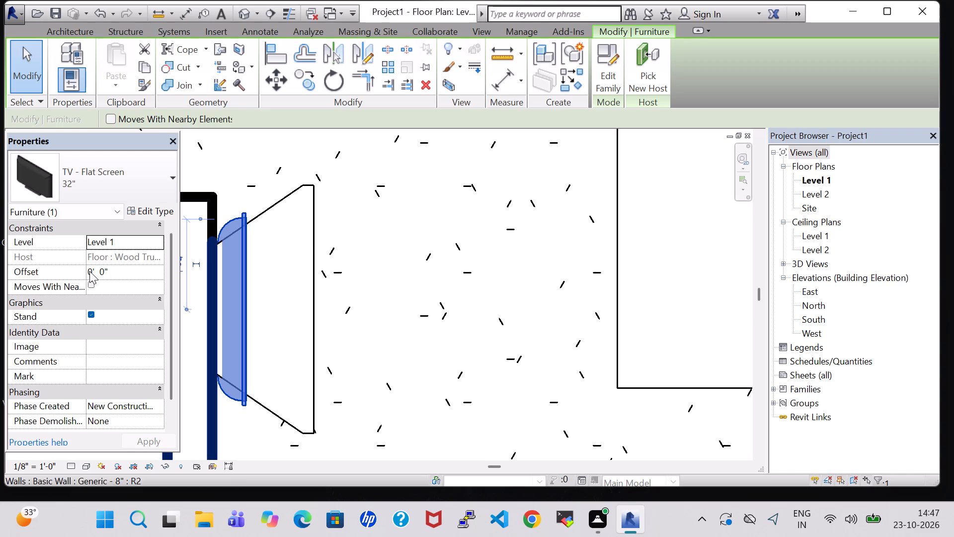
# Set the Bed Room 1 flat-screen TV's offset from Level 1 to 3' 0".
pyautogui.click(93, 272)
pyautogui.press('BackSpace')
pyautogui.press('3')
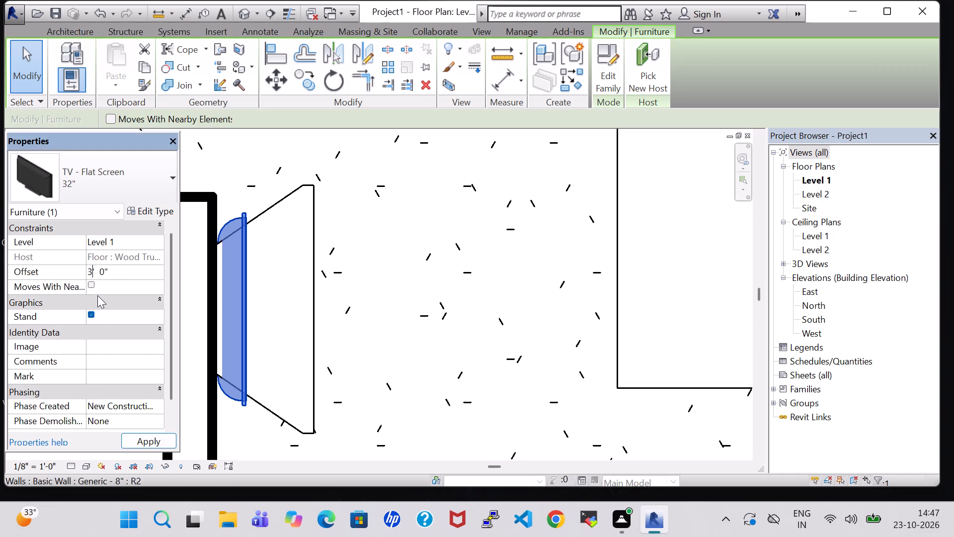
pyautogui.press('Return')
# Set the Bed Room 2 flat-screen TV's offset from Level 1 to 3' 0".
pyautogui.scroll(-4, 334, 278)
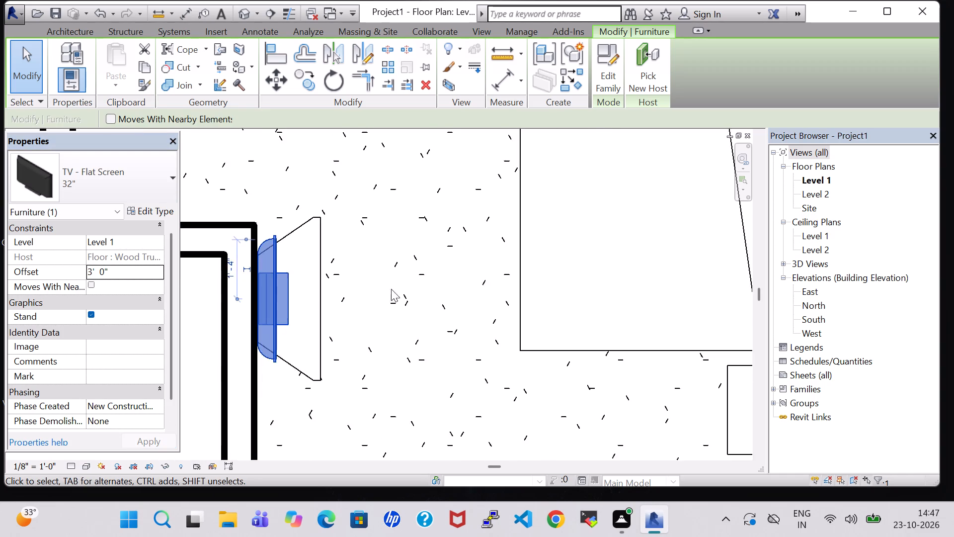
pyautogui.scroll(-3, 391, 289)
pyautogui.moveTo(397, 278); pyautogui.dragTo(317, 414, button='middle')
pyautogui.moveTo(401, 157); pyautogui.dragTo(305, 323, button='middle')
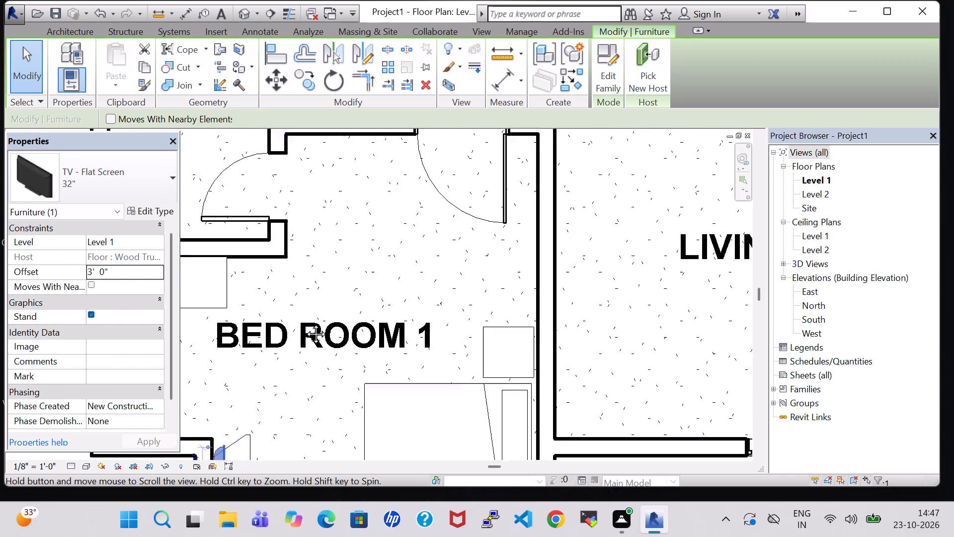
pyautogui.moveTo(305, 323); pyautogui.dragTo(250, 424, button='middle')
pyautogui.scroll(-3, 286, 370)
pyautogui.scroll(-2, 206, 247)
pyautogui.moveTo(234, 277); pyautogui.dragTo(404, 174, button='middle')
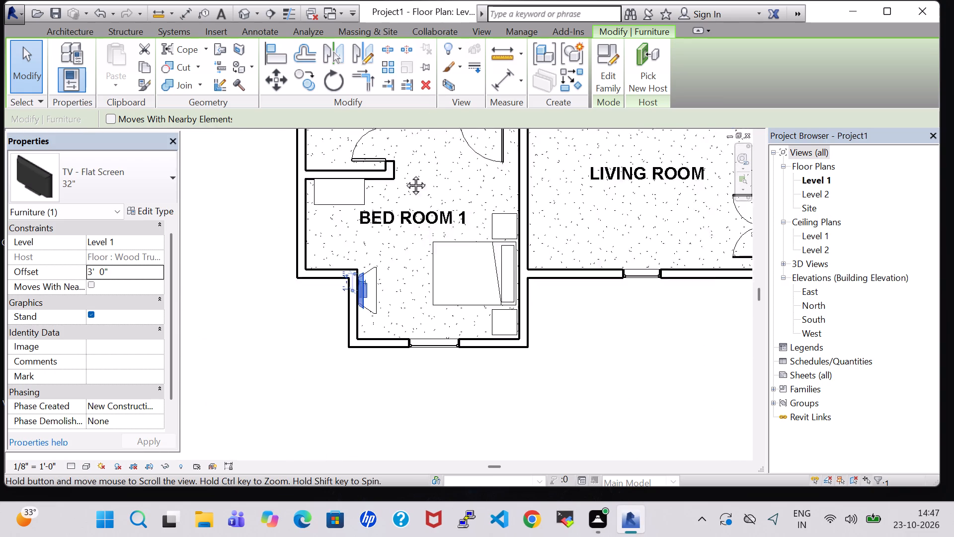
pyautogui.moveTo(404, 174); pyautogui.dragTo(356, 402, button='middle')
pyautogui.click(352, 338)
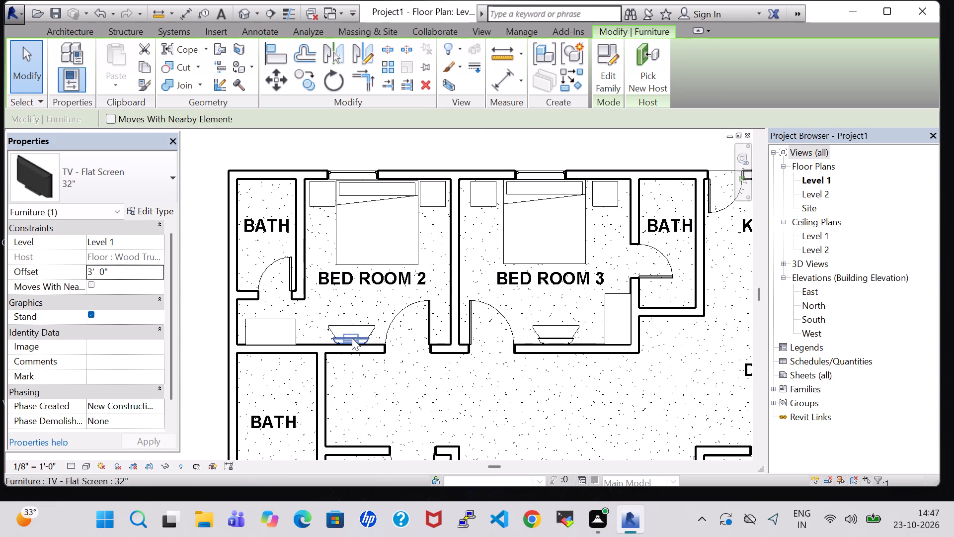
pyautogui.click(95, 272)
pyautogui.press('Left')
pyautogui.press('BackSpace')
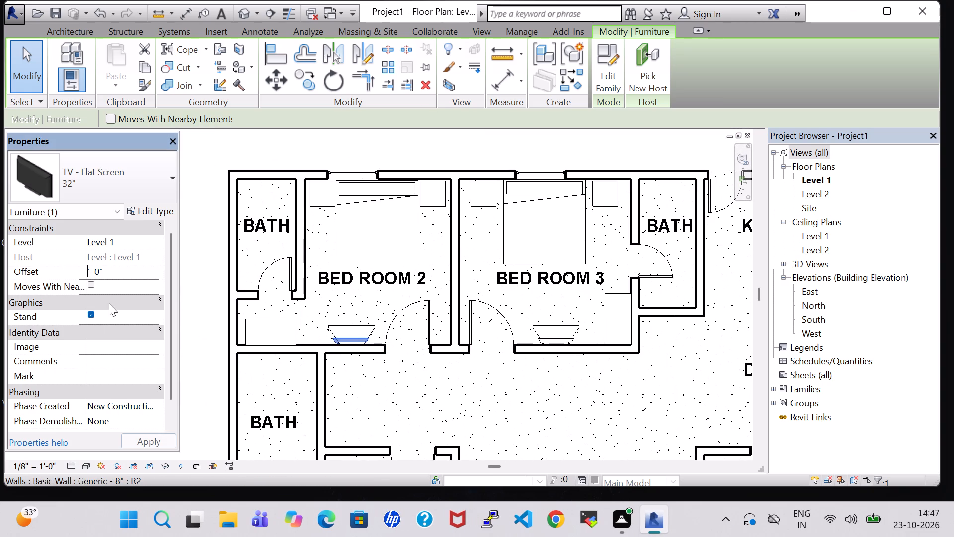
pyautogui.press('3')
pyautogui.press('Return')
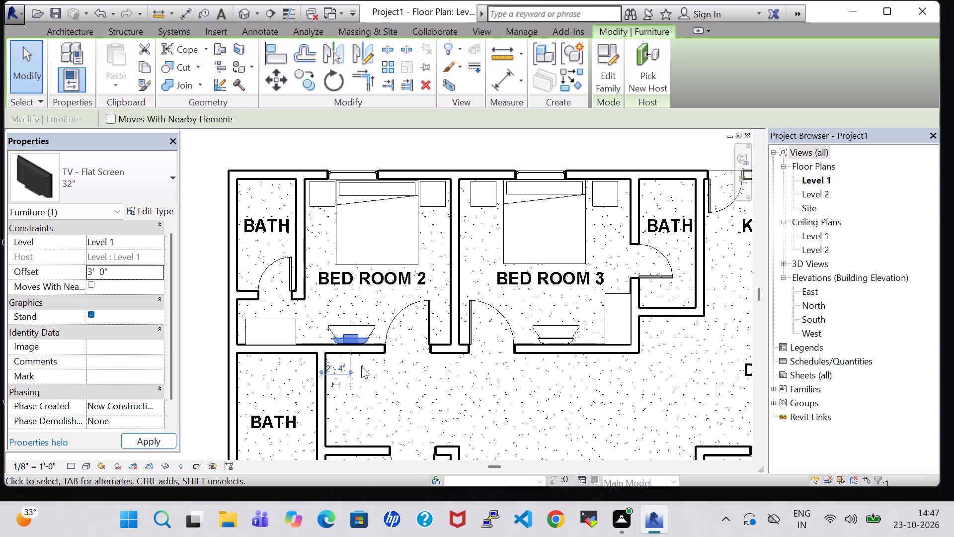
pyautogui.press('Right')
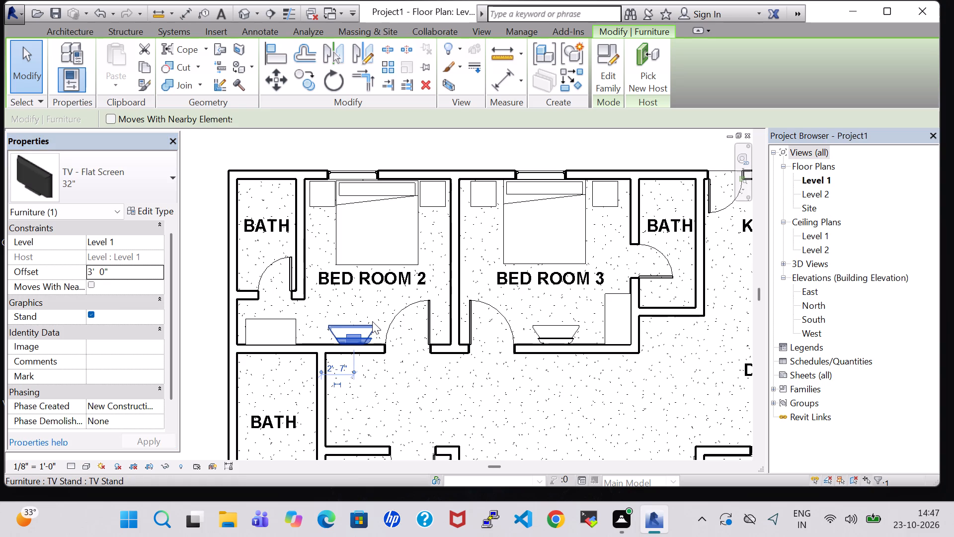
pyautogui.press('Left')
# Set the Bed Room 3 flat-screen TV's offset from Level 1 to 3' 0".
pyautogui.click(559, 337)
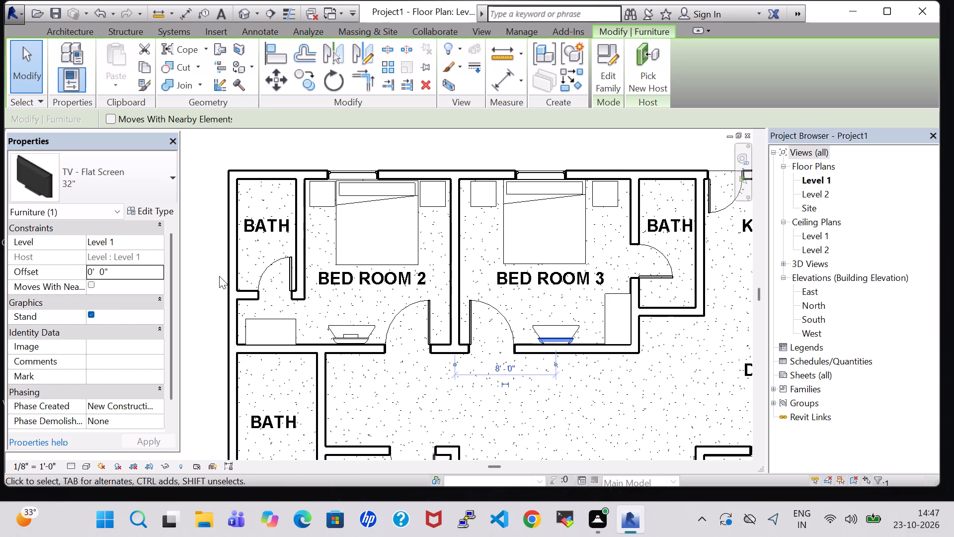
pyautogui.click(91, 274)
pyautogui.press('Right')
pyautogui.press('BackSpace')
pyautogui.press('3')
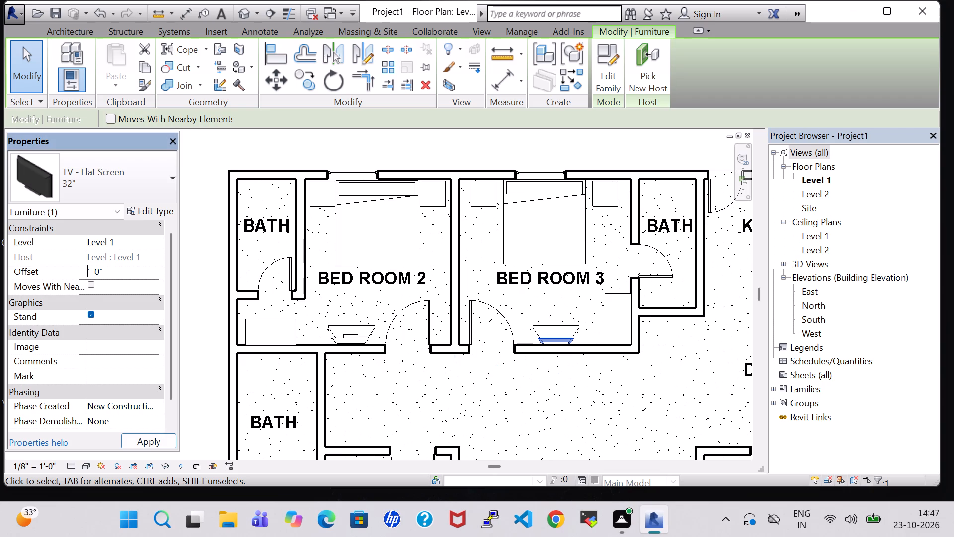
pyautogui.press('Return')
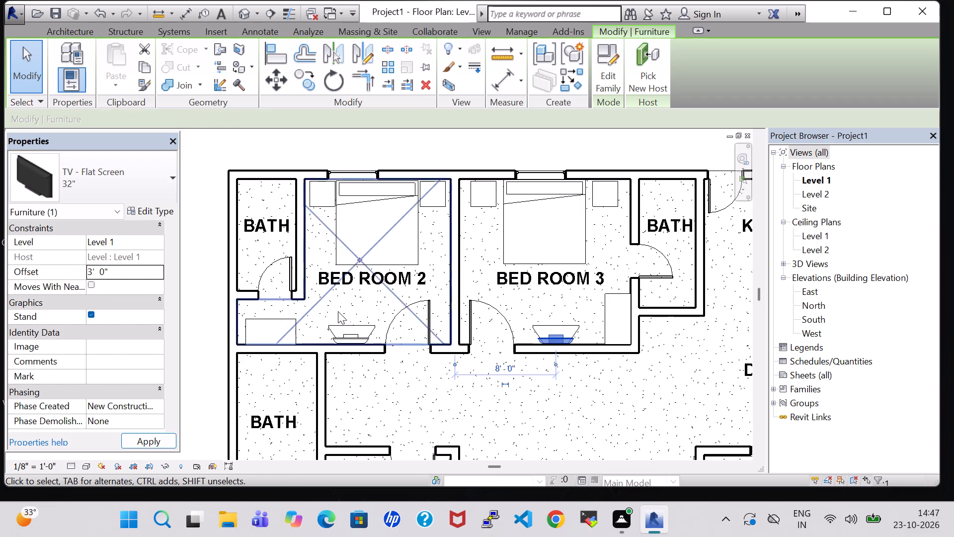
# Change the Bed Room 2 flat-screen TV to the 50" type.
pyautogui.click(549, 326)
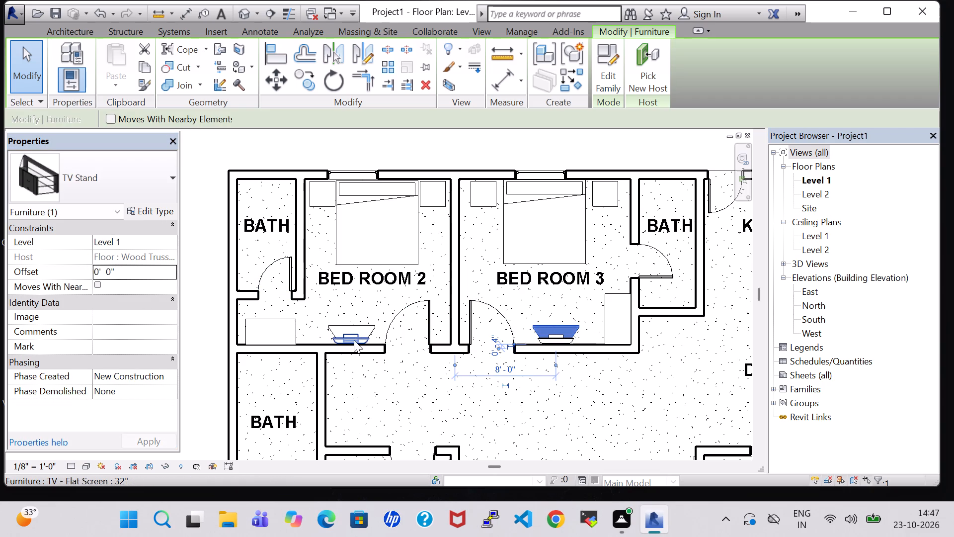
pyautogui.click(354, 340)
pyautogui.click(146, 175)
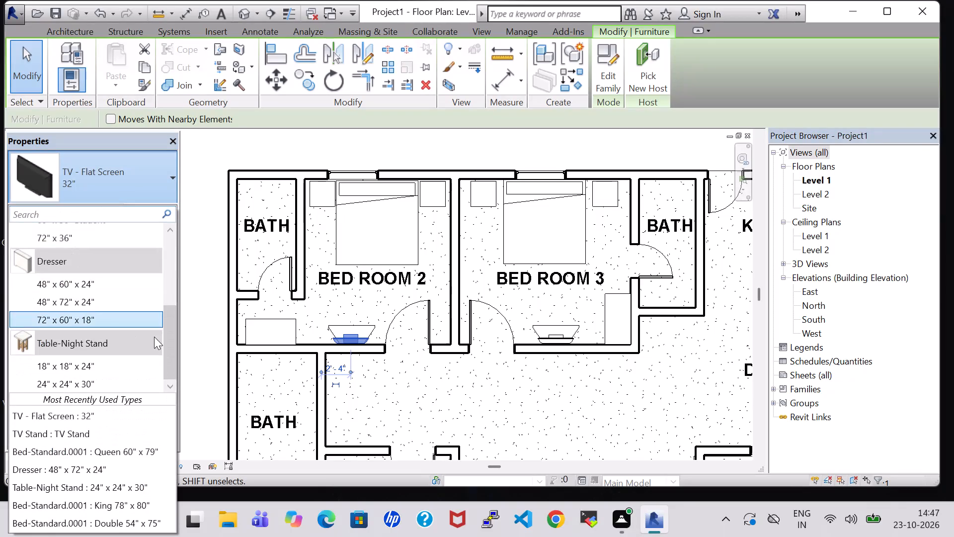
pyautogui.scroll(13, 161, 327)
pyautogui.scroll(-13, 161, 327)
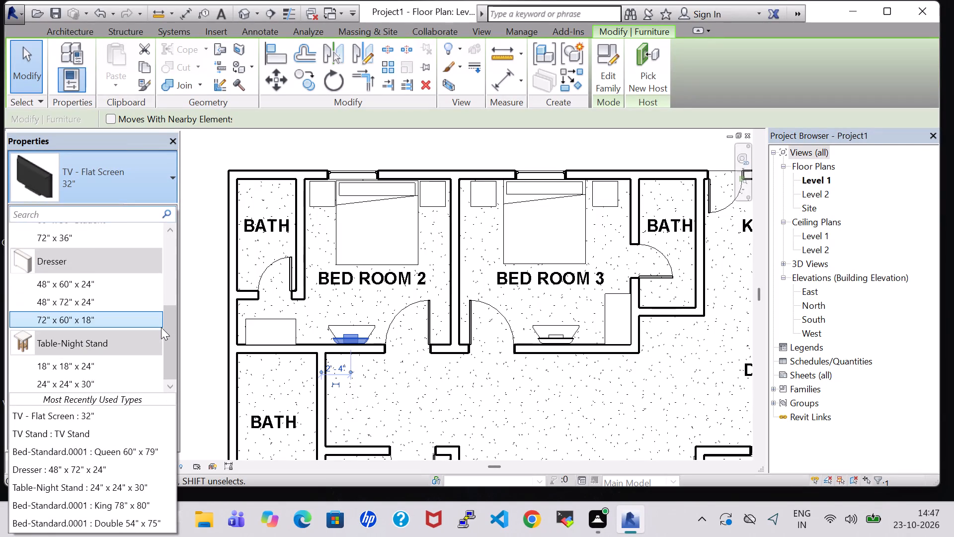
pyautogui.click(81, 414)
pyautogui.click(102, 193)
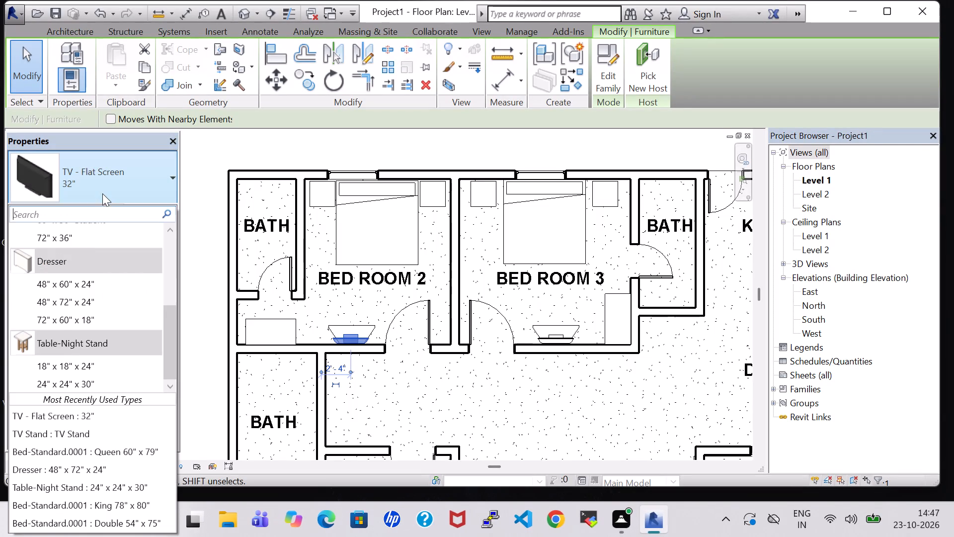
pyautogui.rightClick(79, 363)
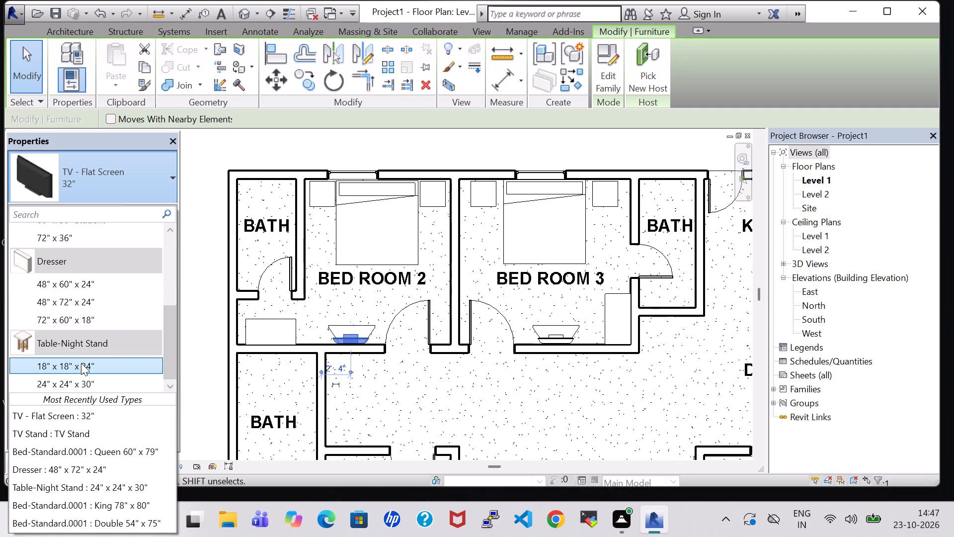
pyautogui.click(134, 217)
pyautogui.write('TV')
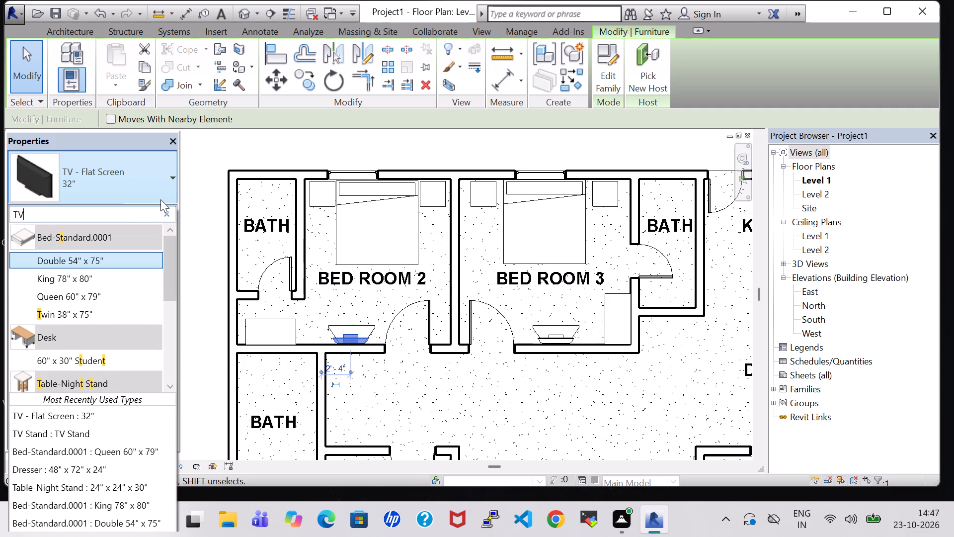
pyautogui.click(49, 328)
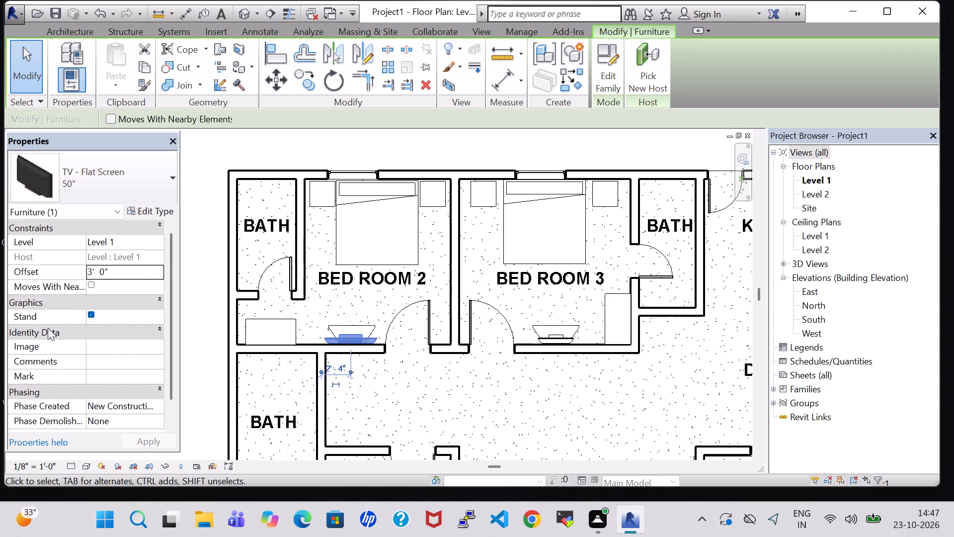
# Change the Bed Room 3 flat-screen TV to the 50" type.
pyautogui.click(555, 337)
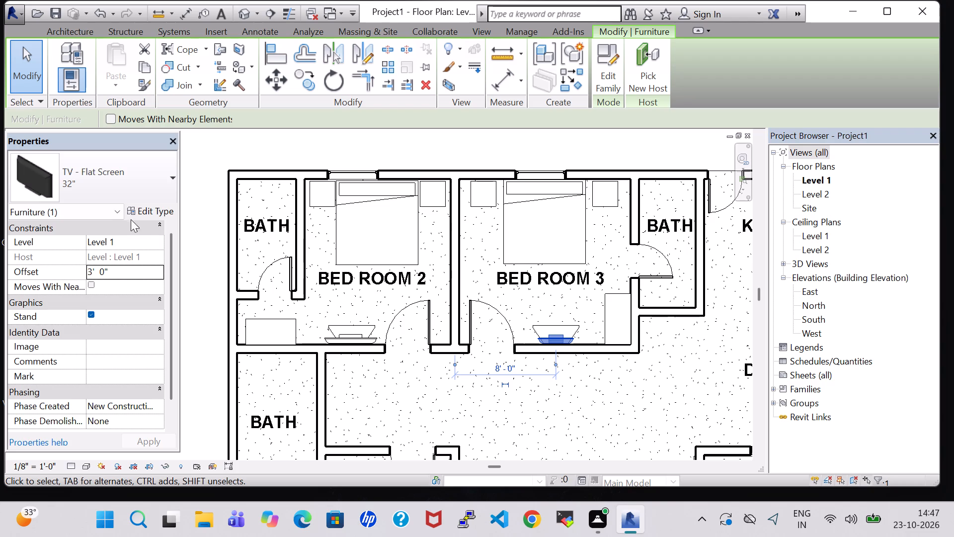
pyautogui.click(144, 191)
pyautogui.scroll(-1, 61, 343)
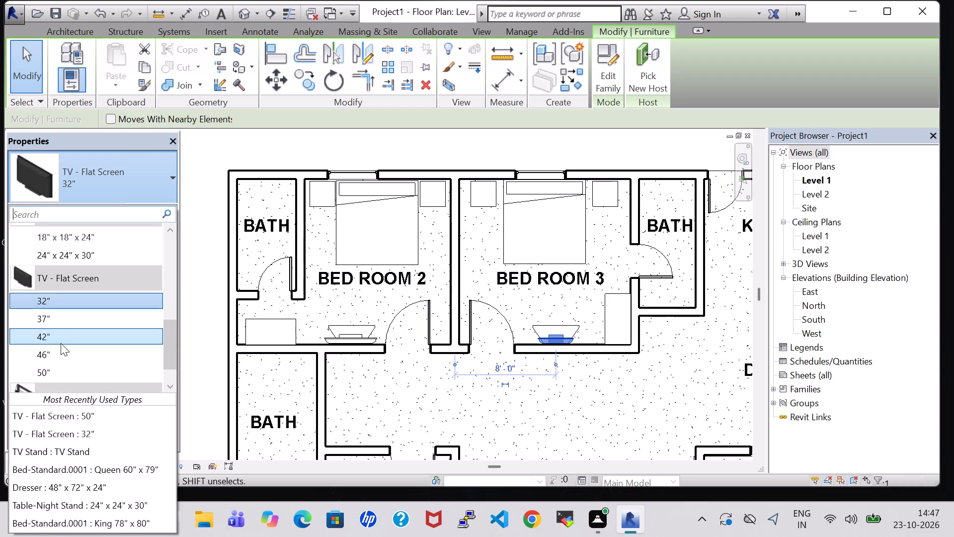
pyautogui.click(52, 368)
# Change the Bed Room 1 flat-screen TV to the 50" type.
pyautogui.moveTo(476, 430); pyautogui.dragTo(460, 185, button='middle')
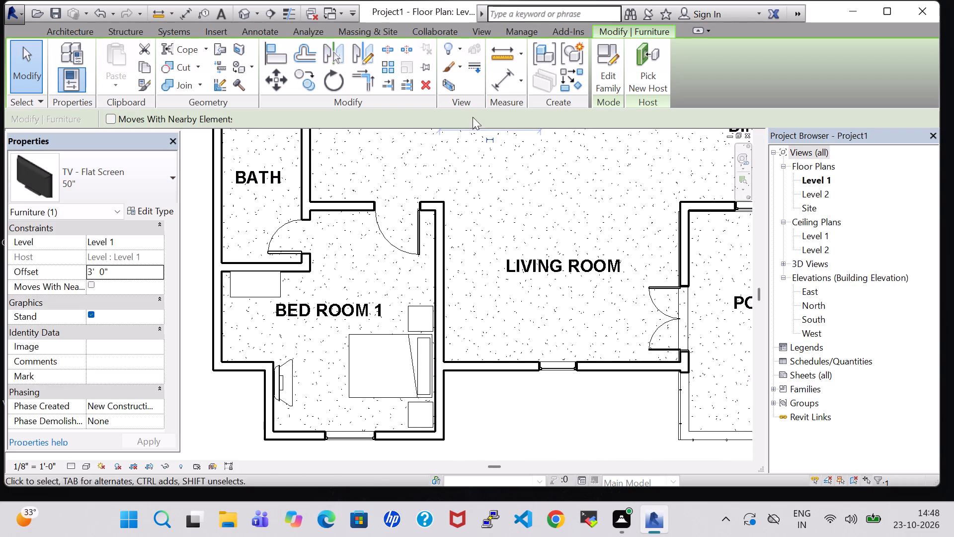
pyautogui.click(284, 386)
pyautogui.click(147, 155)
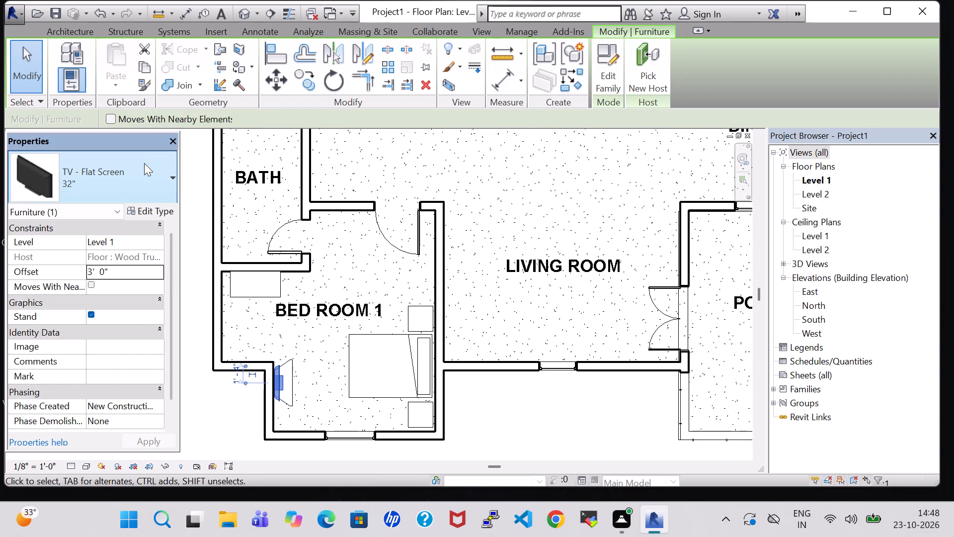
pyautogui.click(55, 345)
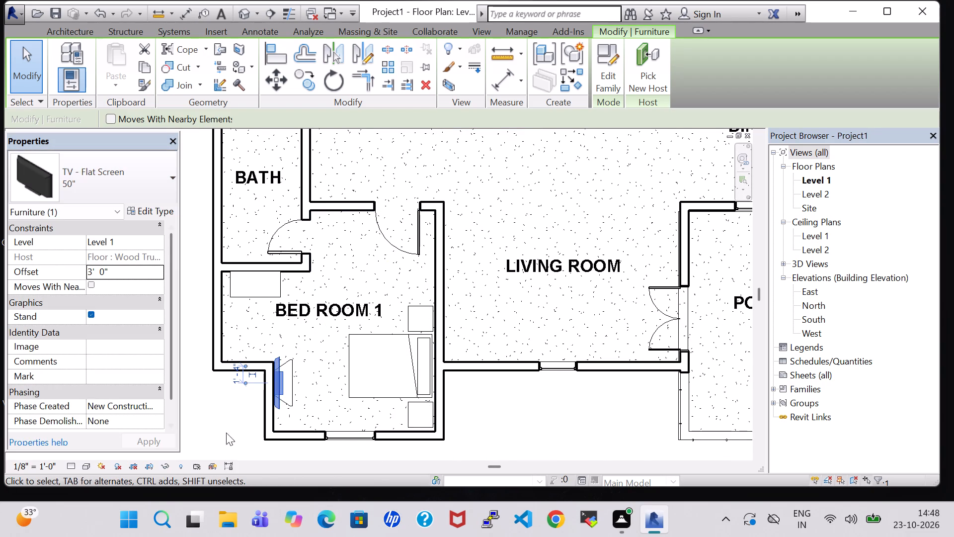
pyautogui.click(218, 407)
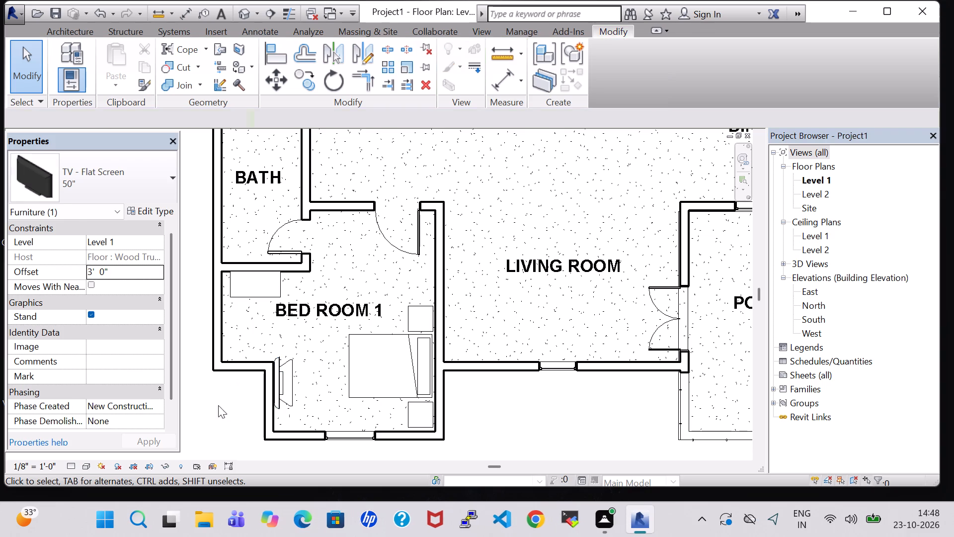
# Nudge the Bed Room 1 flat-screen TV and its stand slightly along their wall toward the window wall.
pyautogui.click(287, 384)
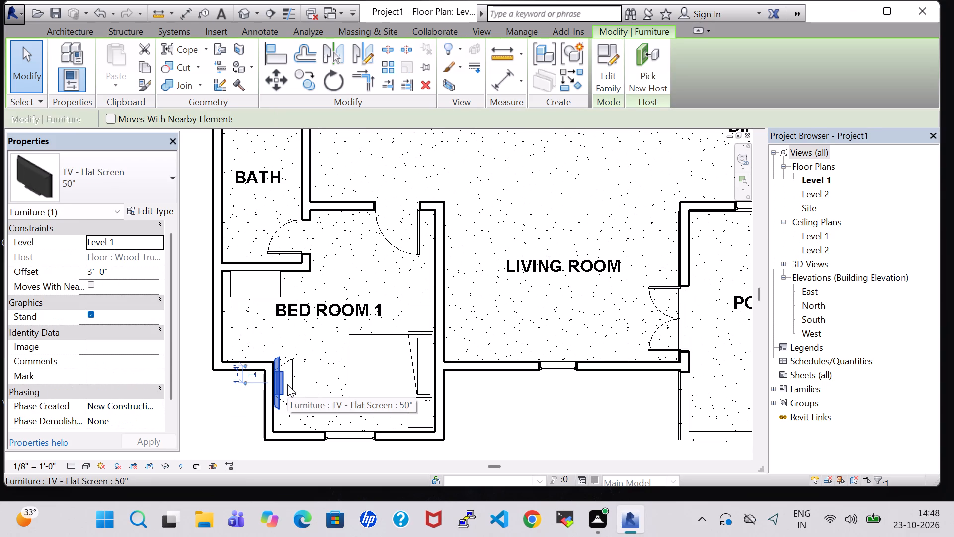
pyautogui.press('Down')
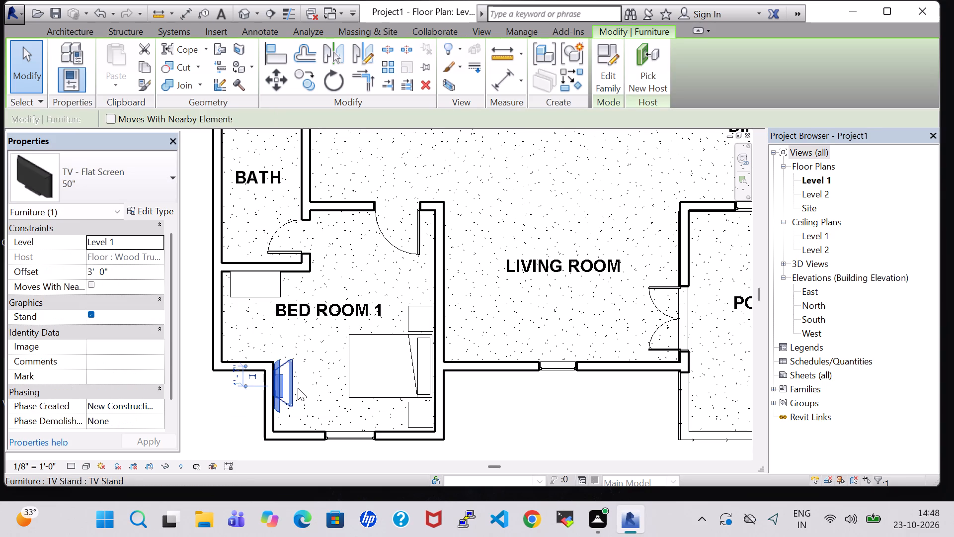
pyautogui.click(296, 388)
pyautogui.press('Down')
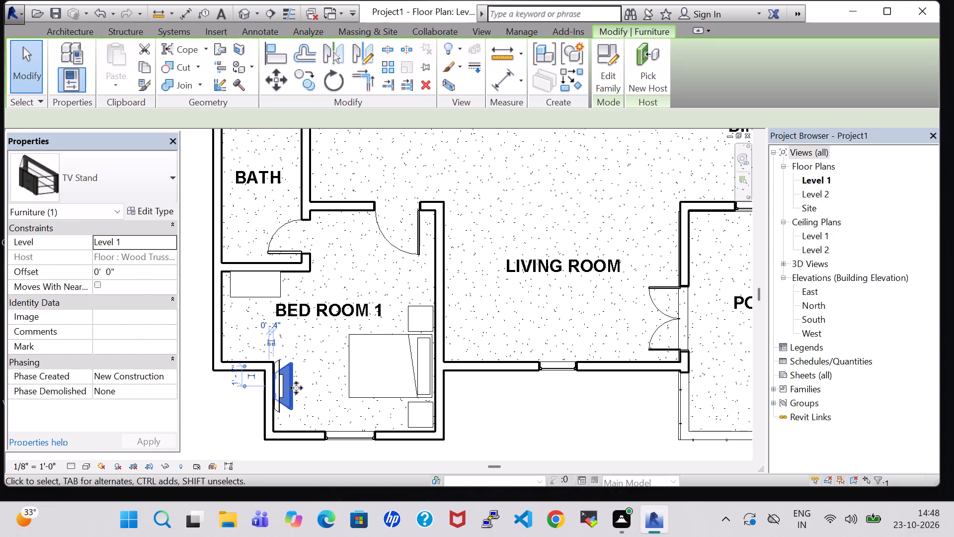
pyautogui.click(201, 400)
# Load the Shelving family from the Storage folder of the US Imperial Furniture library for component placement.
pyautogui.scroll(-3, 281, 377)
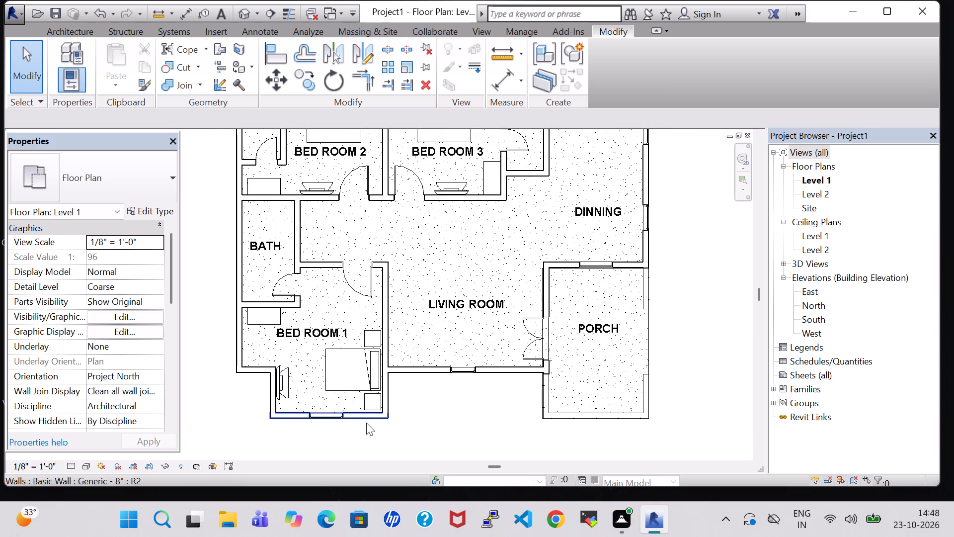
pyautogui.scroll(-2, 475, 326)
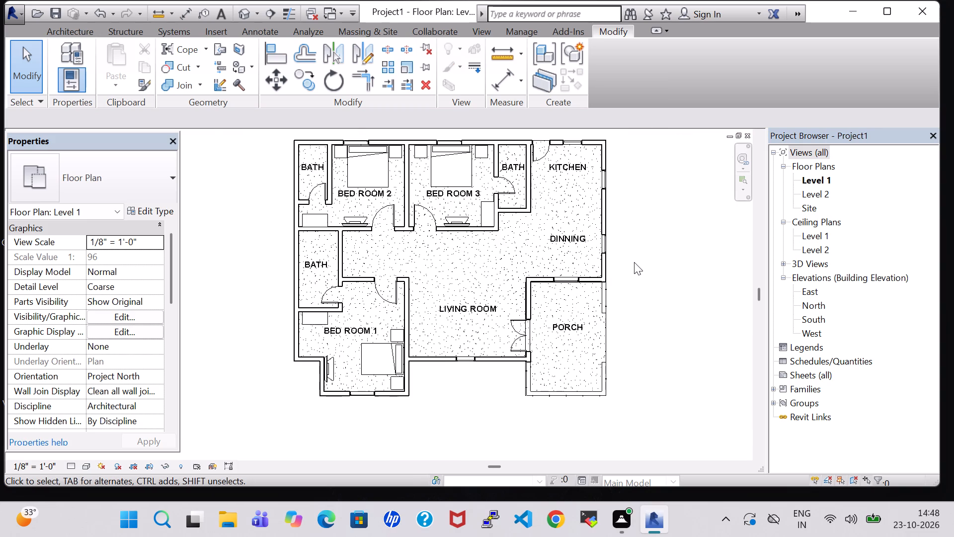
pyautogui.click(74, 36)
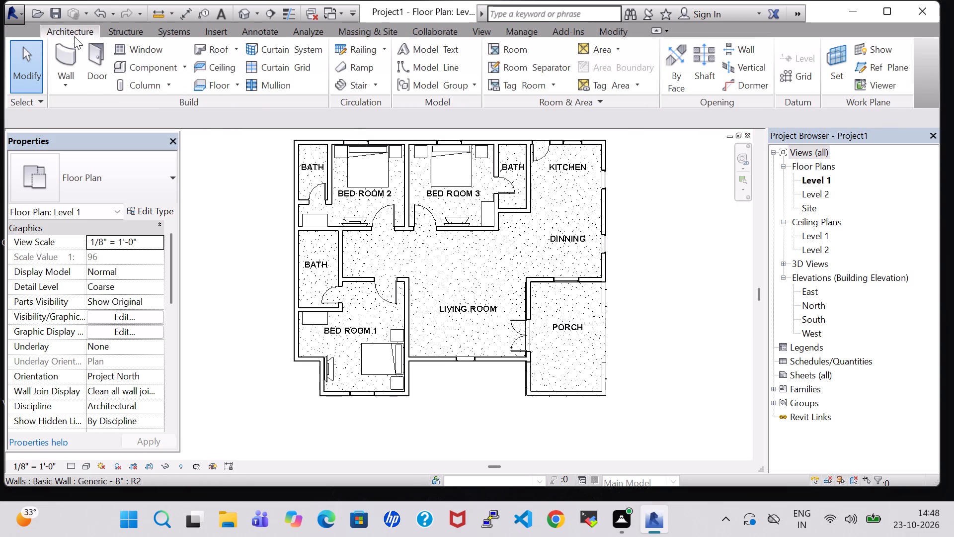
pyautogui.click(170, 59)
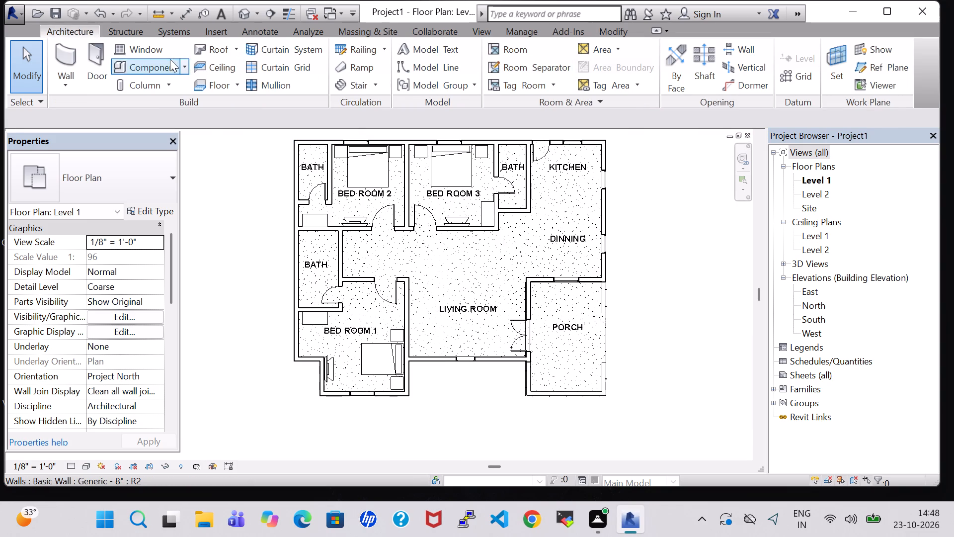
pyautogui.click(605, 68)
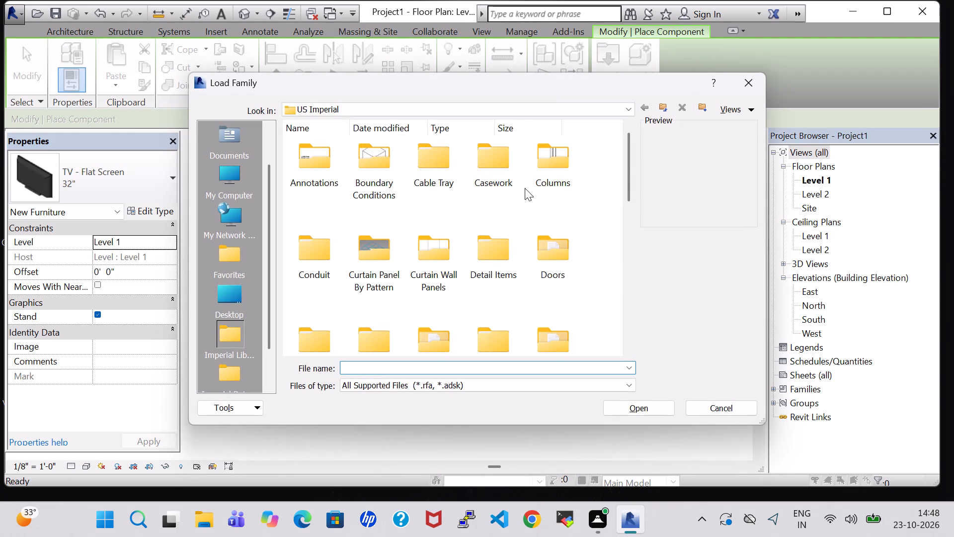
pyautogui.scroll(-1, 532, 225)
pyautogui.doubleClick(545, 201)
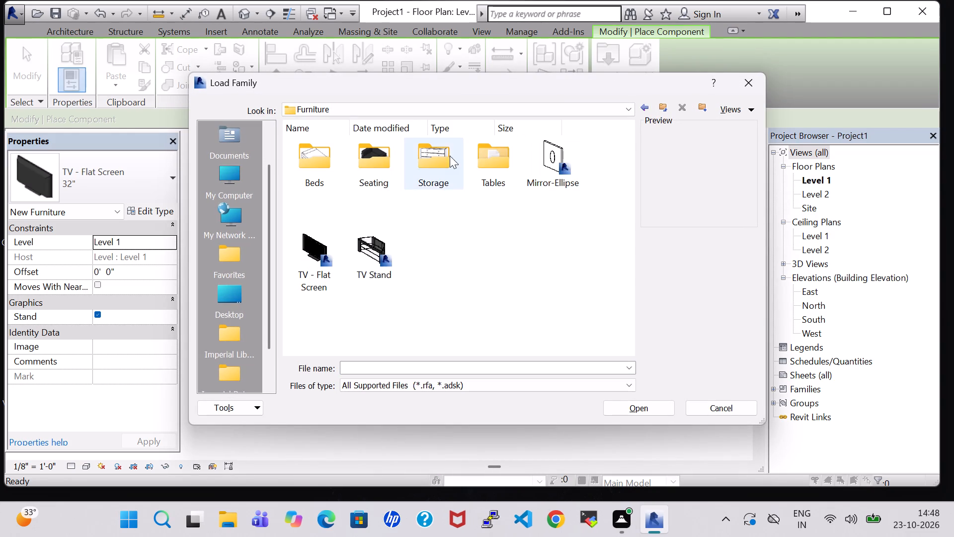
pyautogui.doubleClick(443, 156)
pyautogui.click(560, 256)
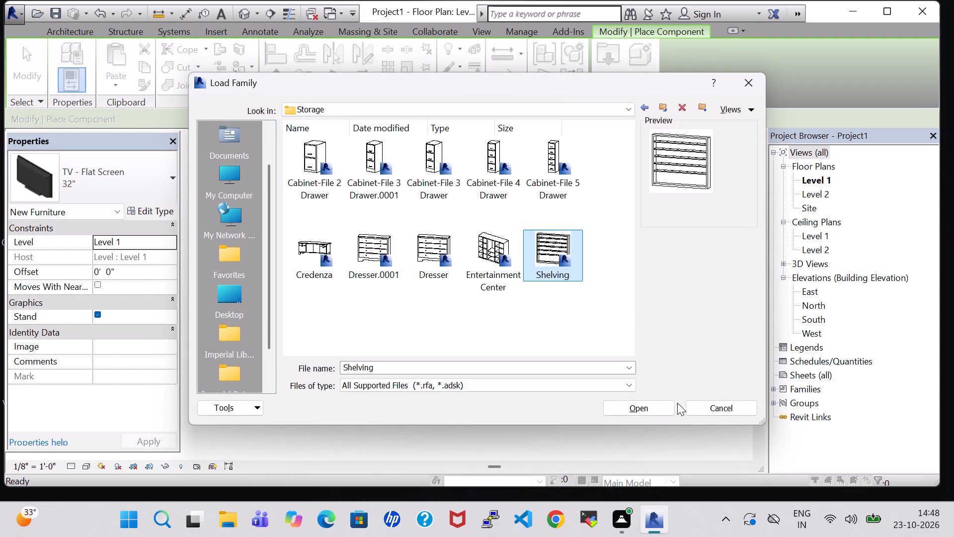
pyautogui.click(668, 405)
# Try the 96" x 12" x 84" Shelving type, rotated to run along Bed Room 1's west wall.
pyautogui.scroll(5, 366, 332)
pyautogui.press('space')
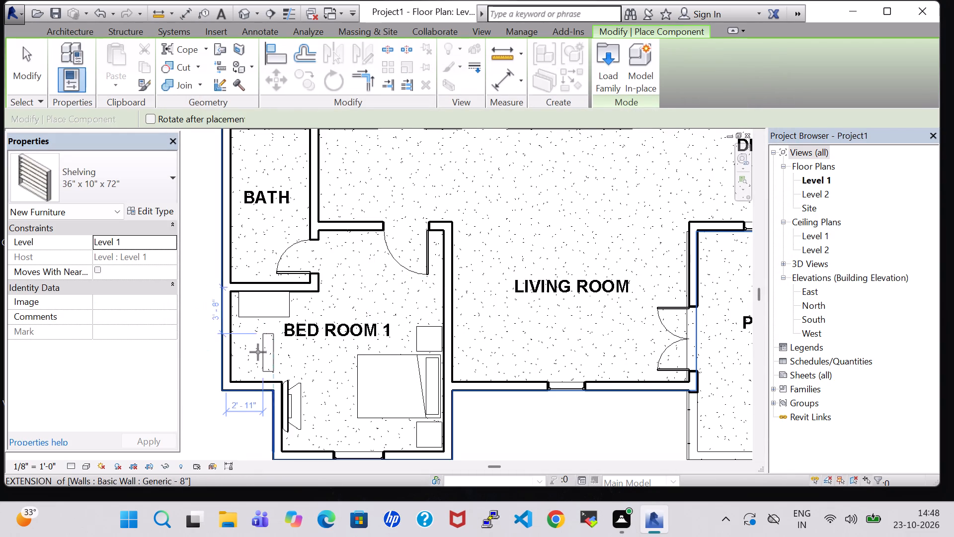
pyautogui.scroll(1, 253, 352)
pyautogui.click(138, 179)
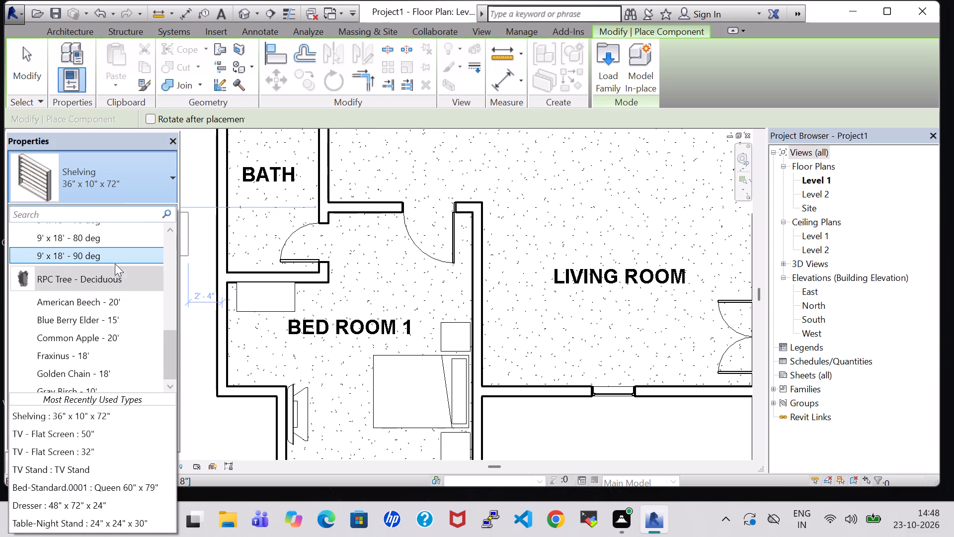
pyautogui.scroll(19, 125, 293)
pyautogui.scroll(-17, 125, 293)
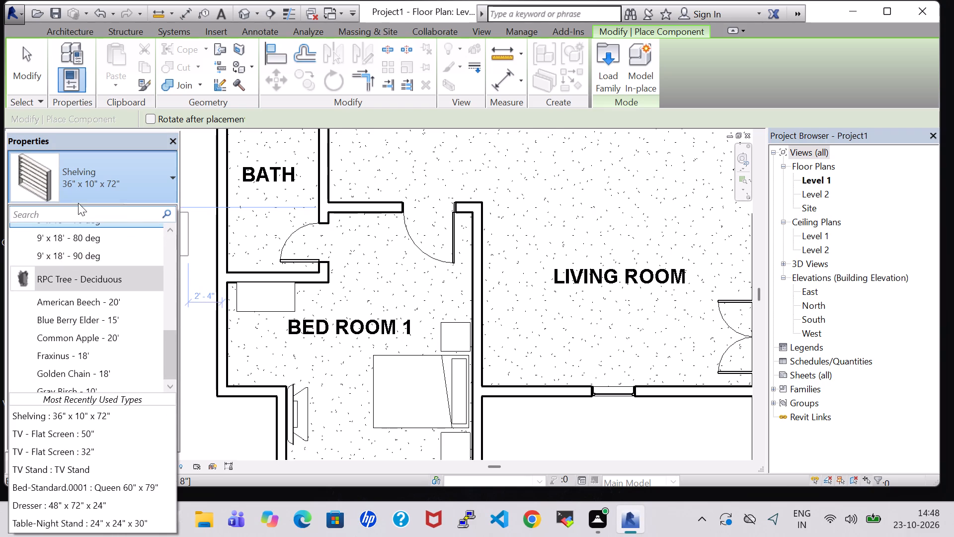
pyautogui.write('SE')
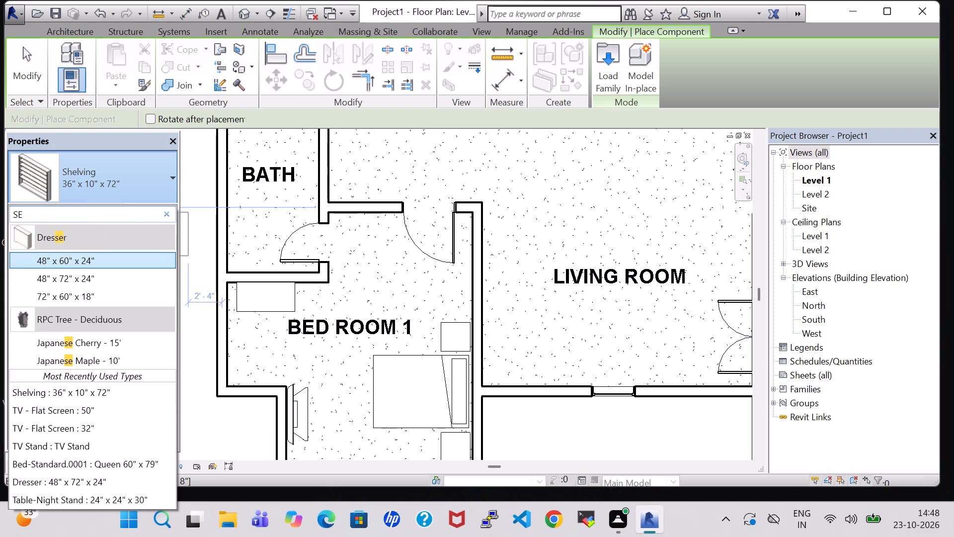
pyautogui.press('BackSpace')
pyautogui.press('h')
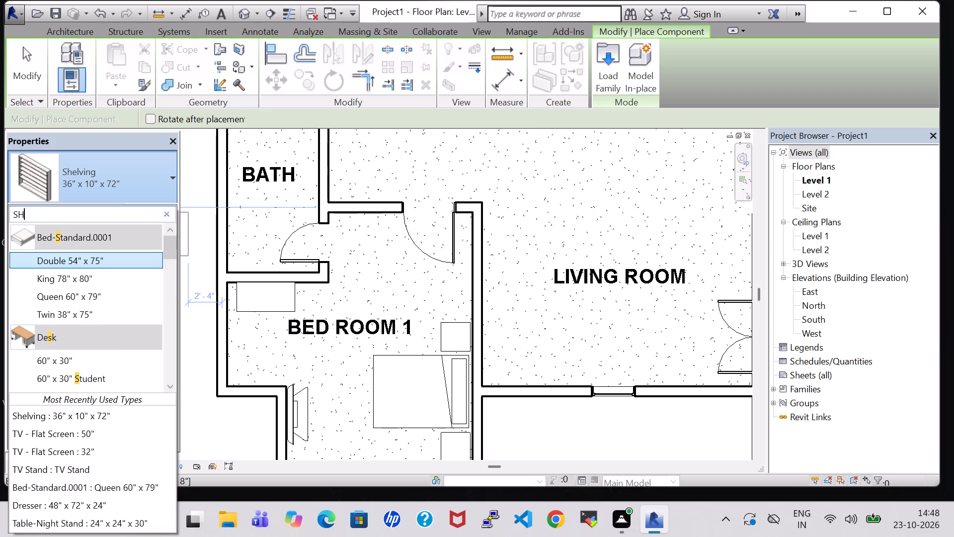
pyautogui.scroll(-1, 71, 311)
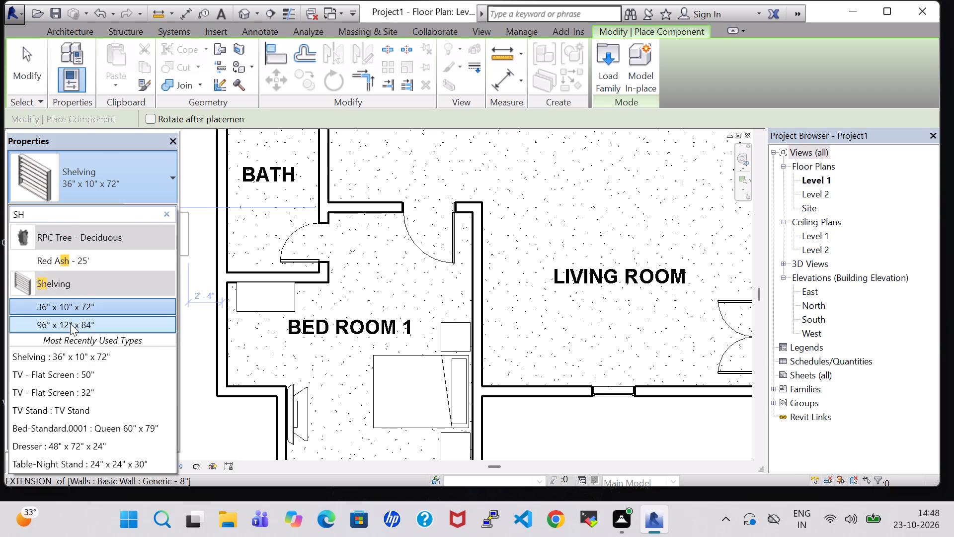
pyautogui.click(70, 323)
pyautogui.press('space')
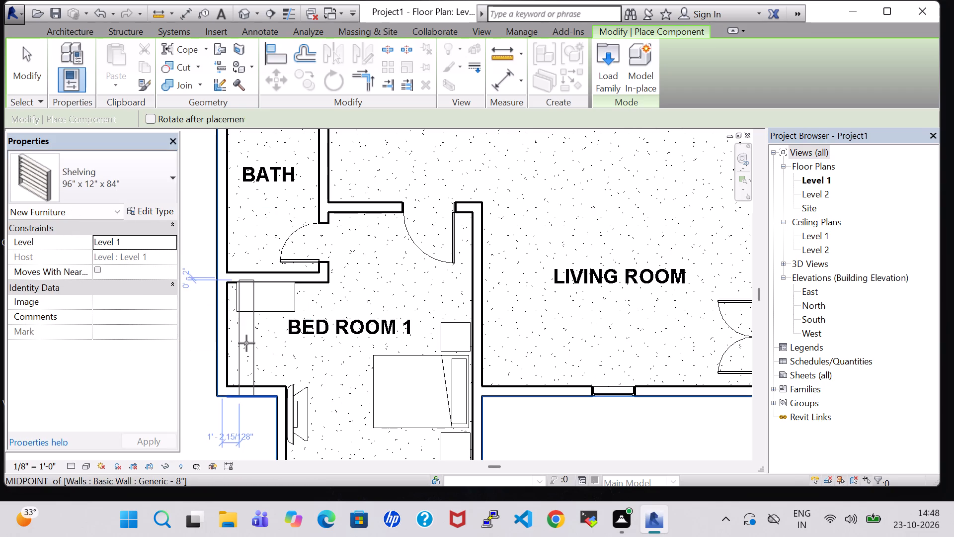
# Place a rotated 36" x 10" x 72" Shelving unit against Bed Room 1's west wall, just south of the dresser.
pyautogui.click(119, 187)
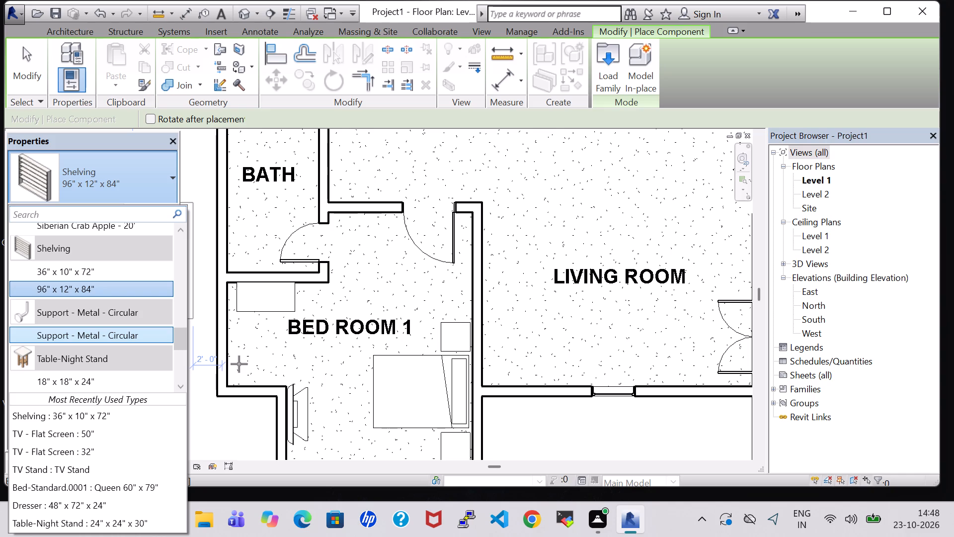
pyautogui.click(115, 263)
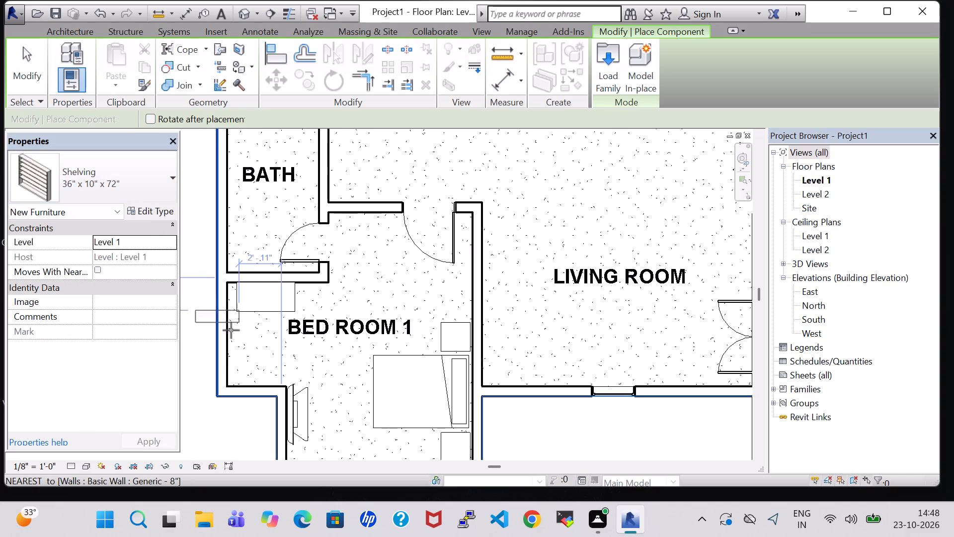
pyautogui.press('space')
pyautogui.click(238, 347)
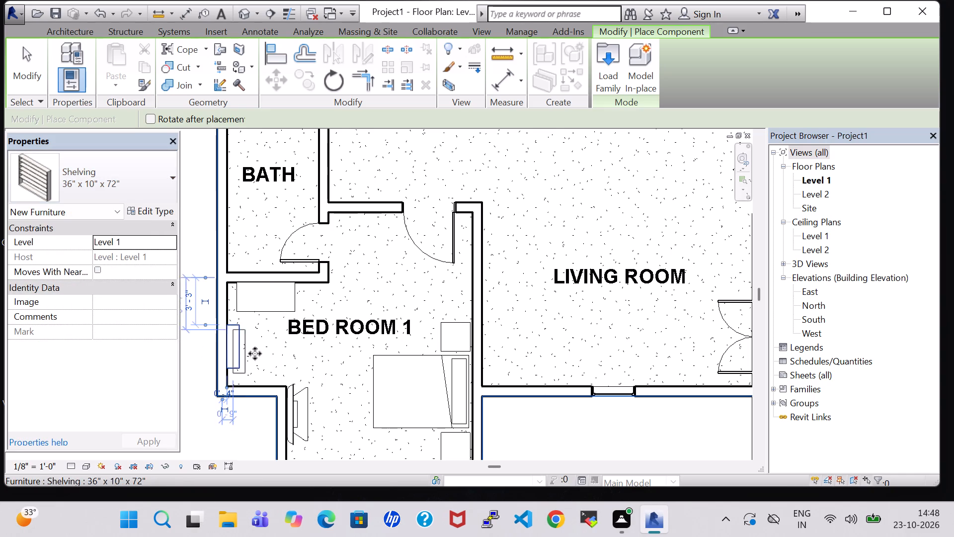
pyautogui.press('Escape')
pyautogui.press('Escape')
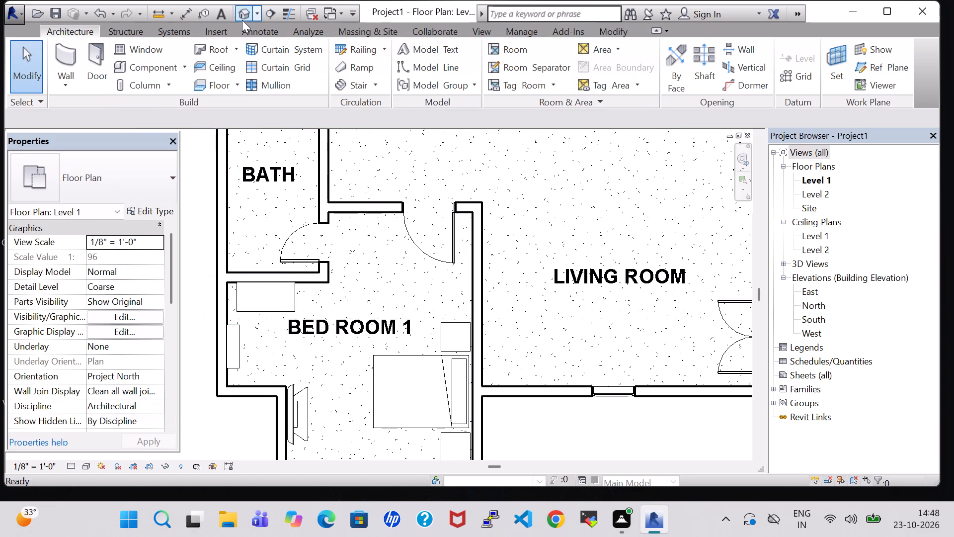
# Examine the bedroom furniture and the whole house from several angles in the 3D view, then return to the Level 1 floor plan.
pyautogui.click(242, 20)
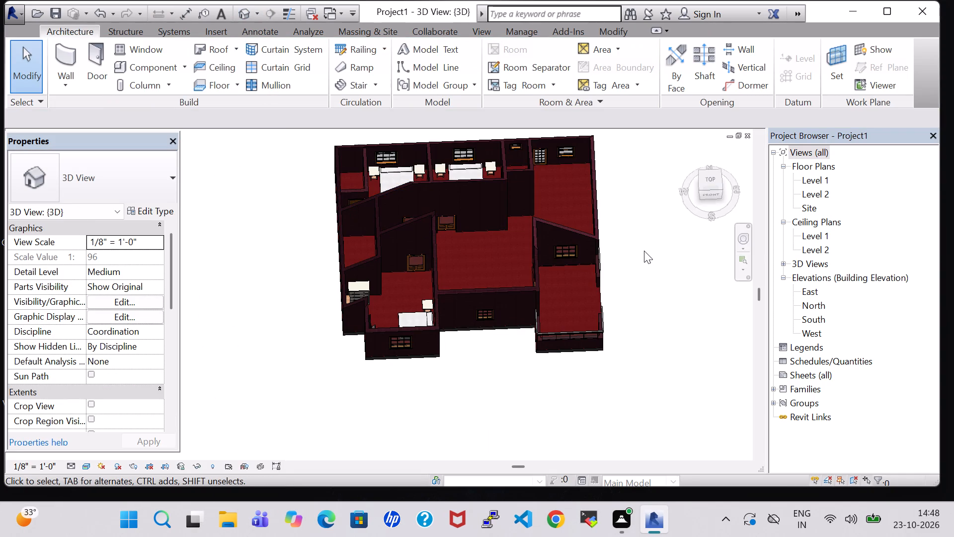
pyautogui.keyDown('shift'); pyautogui.moveTo(644, 249); pyautogui.dragTo(443, 234, button='middle'); pyautogui.keyUp('shift')
pyautogui.moveTo(448, 228); pyautogui.dragTo(375, 283, button='middle')
pyautogui.scroll(9, 483, 191)
pyautogui.moveTo(461, 191); pyautogui.dragTo(349, 216, button='middle')
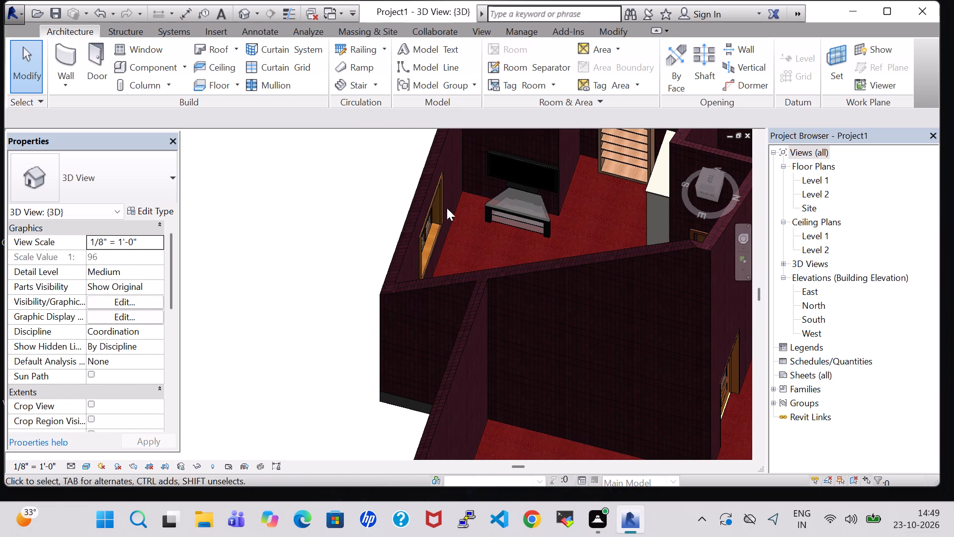
pyautogui.keyDown('shift'); pyautogui.moveTo(342, 209); pyautogui.dragTo(463, 247, button='middle'); pyautogui.keyUp('shift')
pyautogui.keyDown('shift'); pyautogui.moveTo(609, 175); pyautogui.dragTo(514, 221, button='middle'); pyautogui.keyUp('shift')
pyautogui.moveTo(554, 378); pyautogui.dragTo(213, 151, button='middle')
pyautogui.keyDown('shift'); pyautogui.moveTo(448, 241); pyautogui.dragTo(377, 214, button='middle'); pyautogui.keyUp('shift')
pyautogui.moveTo(375, 321); pyautogui.dragTo(213, 0, button='middle')
pyautogui.scroll(1, 422, 255)
pyautogui.keyDown('shift'); pyautogui.moveTo(422, 255); pyautogui.dragTo(377, 208, button='middle'); pyautogui.keyUp('shift')
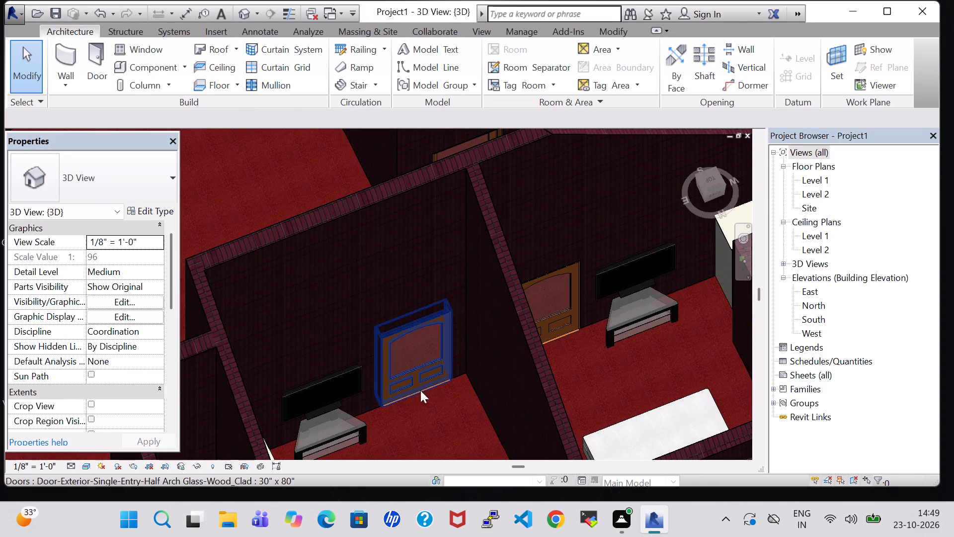
pyautogui.moveTo(420, 408); pyautogui.dragTo(393, 250, button='middle')
pyautogui.keyDown('shift'); pyautogui.moveTo(393, 284); pyautogui.dragTo(369, 214, button='middle'); pyautogui.keyUp('shift')
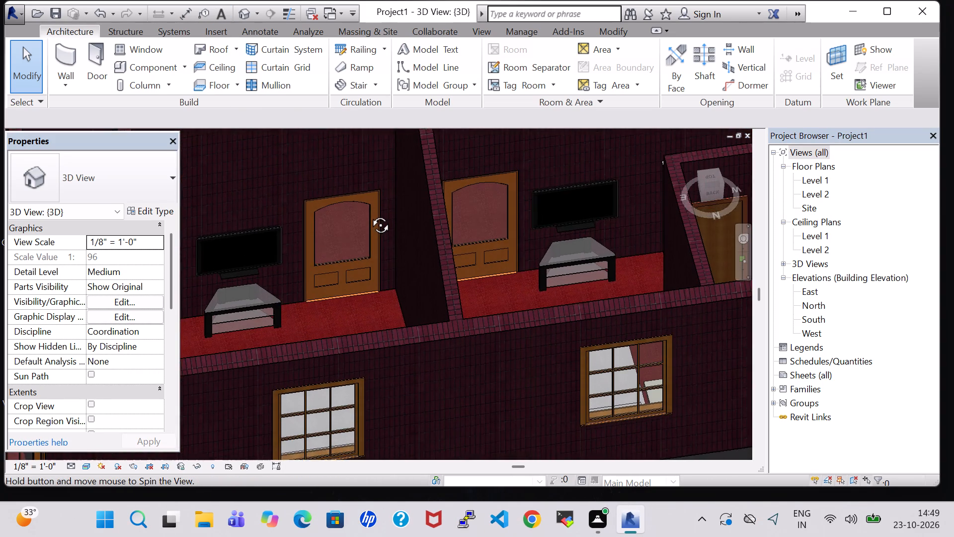
pyautogui.keyDown('shift'); pyautogui.moveTo(369, 214); pyautogui.dragTo(352, 235, button='middle'); pyautogui.keyUp('shift')
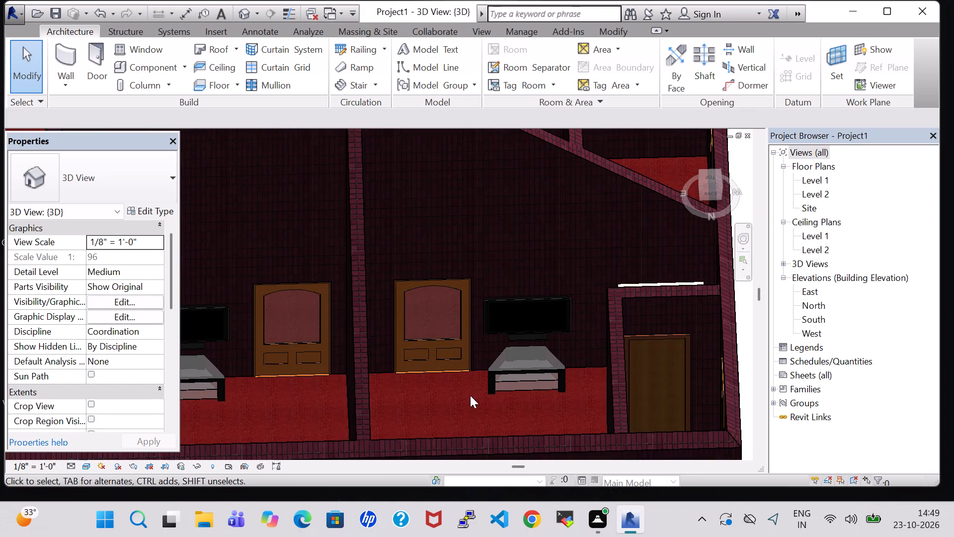
pyautogui.keyDown('shift'); pyautogui.moveTo(470, 395); pyautogui.dragTo(551, 386, button='middle'); pyautogui.keyUp('shift')
pyautogui.scroll(-7, 577, 362)
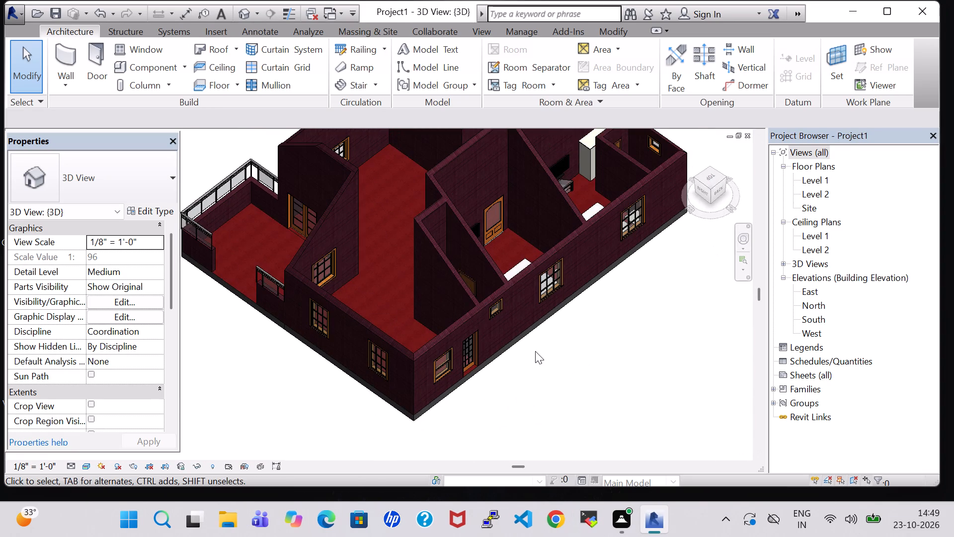
pyautogui.keyDown('shift'); pyautogui.moveTo(535, 351); pyautogui.dragTo(542, 350, button='middle'); pyautogui.keyUp('shift')
pyautogui.keyDown('shift'); pyautogui.moveTo(542, 350); pyautogui.dragTo(578, 268, button='middle'); pyautogui.keyUp('shift')
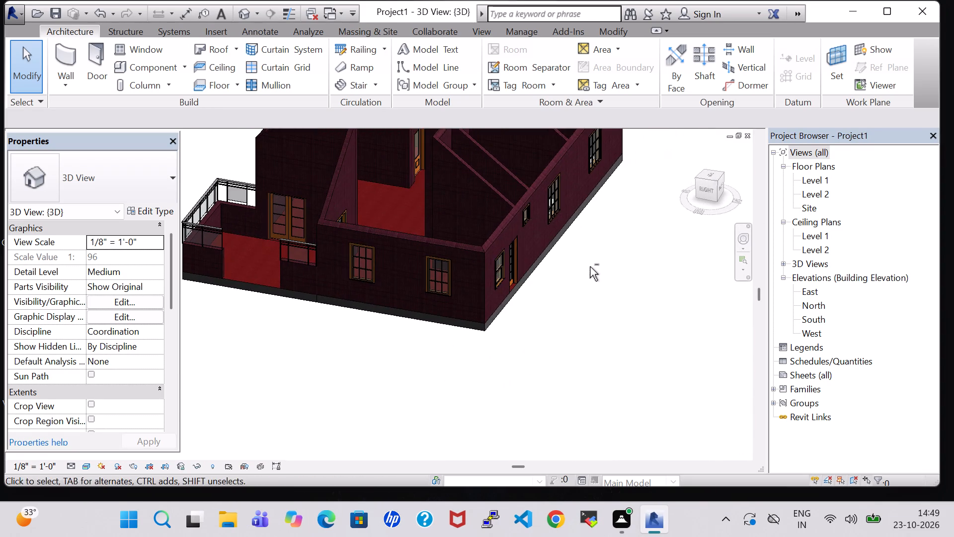
pyautogui.moveTo(537, 252); pyautogui.dragTo(563, 380, button='middle')
pyautogui.keyDown('shift'); pyautogui.moveTo(563, 380); pyautogui.dragTo(616, 368, button='middle'); pyautogui.keyUp('shift')
pyautogui.keyDown('shift'); pyautogui.moveTo(615, 369); pyautogui.dragTo(604, 372, button='middle'); pyautogui.keyUp('shift')
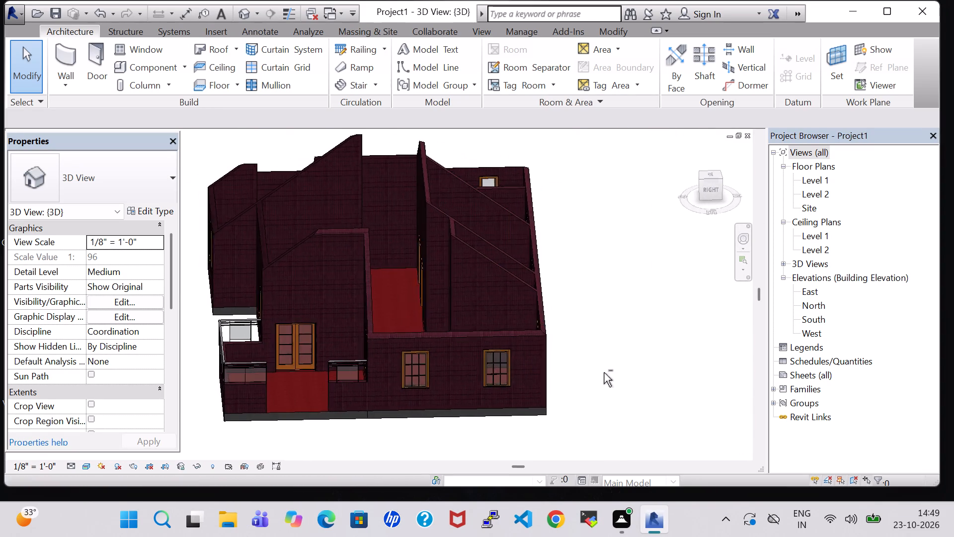
pyautogui.keyDown('shift'); pyautogui.middleClick(602, 372); pyautogui.keyUp('shift')
pyautogui.keyDown('shift'); pyautogui.middleClick(591, 376); pyautogui.keyUp('shift')
pyautogui.keyDown('shift'); pyautogui.middleClick(587, 378); pyautogui.keyUp('shift')
pyautogui.doubleClick(819, 179)
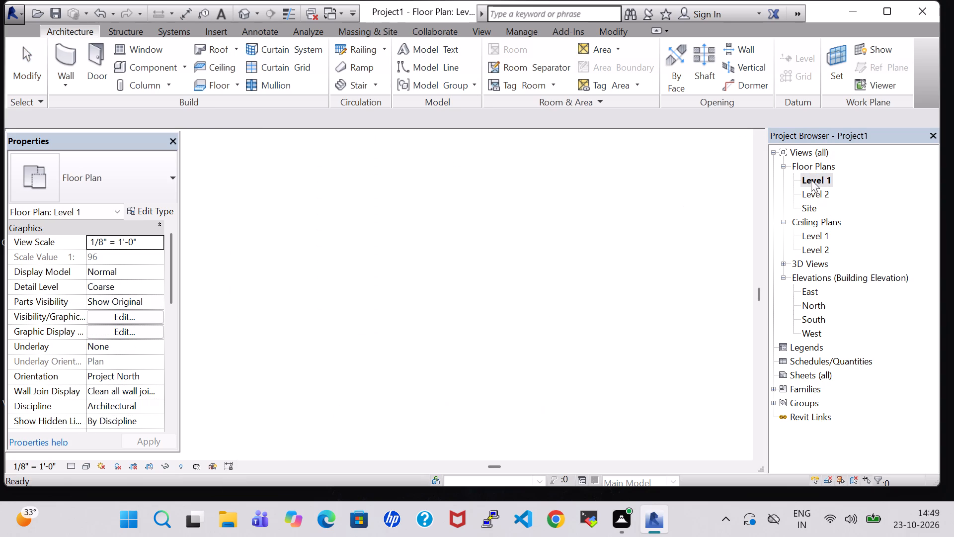
pyautogui.scroll(-7, 511, 218)
pyautogui.moveTo(515, 218); pyautogui.dragTo(412, 305, button='middle')
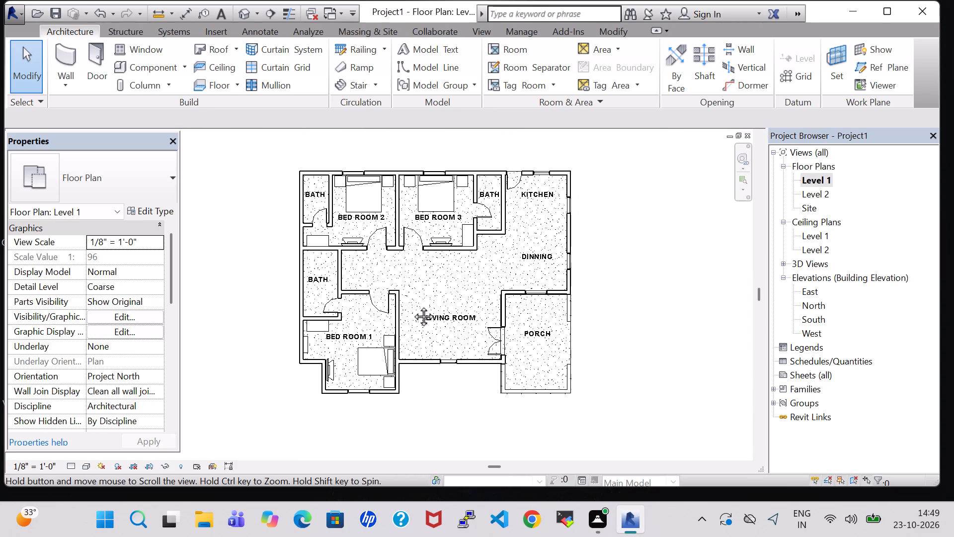
pyautogui.moveTo(412, 305); pyautogui.dragTo(411, 309, button='middle')
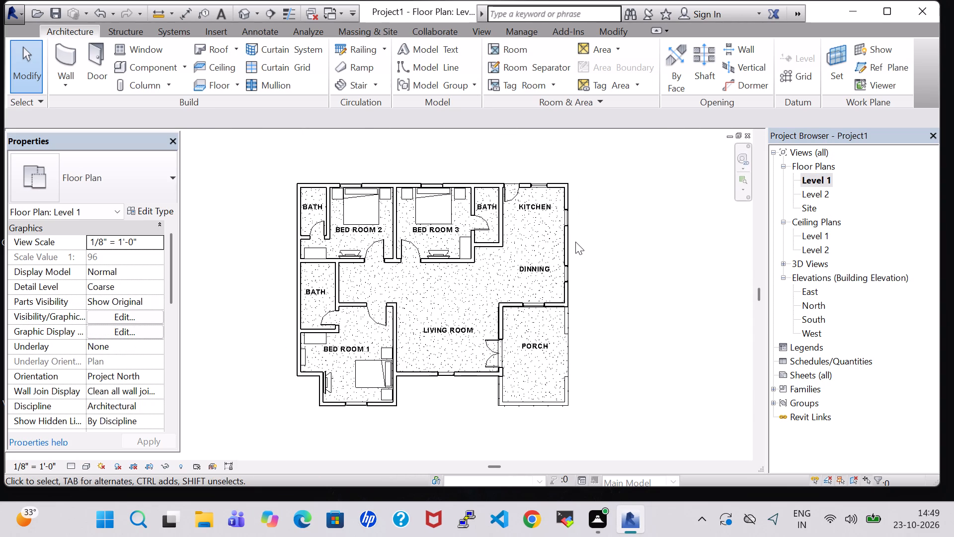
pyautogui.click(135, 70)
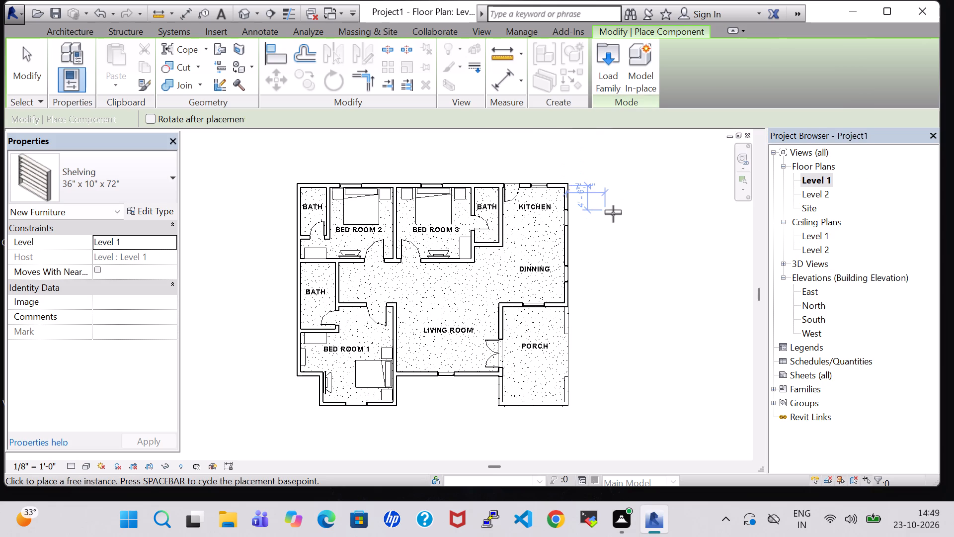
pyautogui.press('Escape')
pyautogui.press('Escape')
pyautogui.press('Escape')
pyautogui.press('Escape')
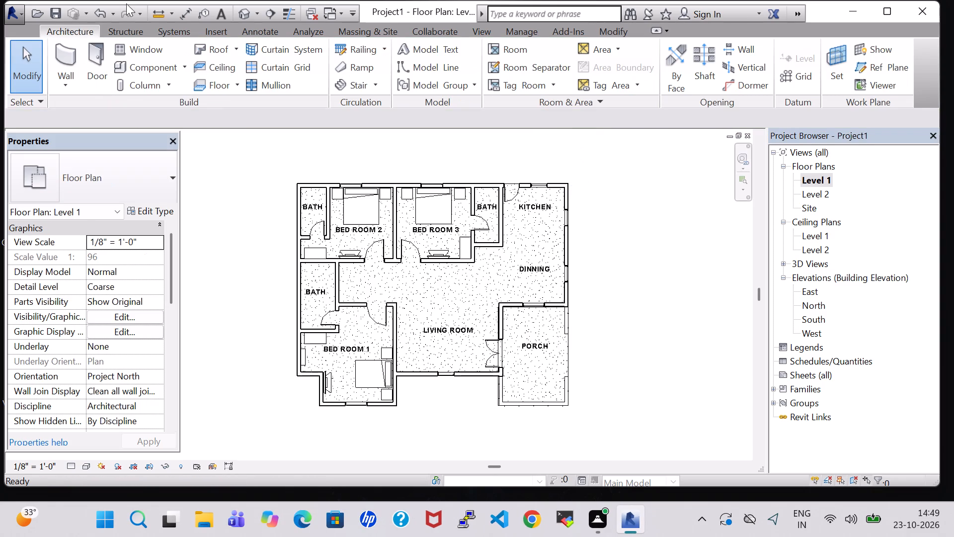
# Load the Toilet-Domestic-3D family from the US Imperial library's Plumbing, Architectural, Fixtures, Water Closets folder for component placement.
pyautogui.click(157, 60)
pyautogui.click(603, 49)
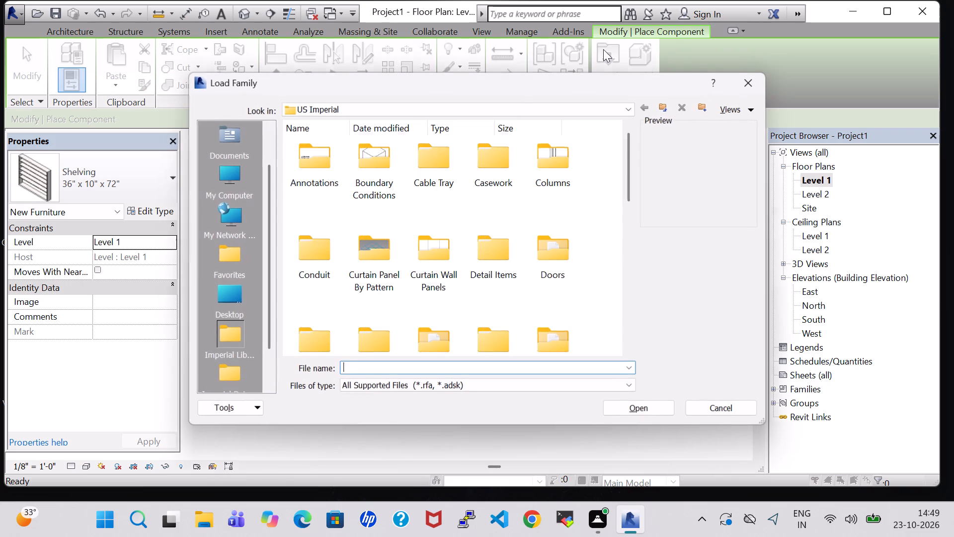
pyautogui.scroll(-1, 439, 185)
pyautogui.scroll(-1, 558, 222)
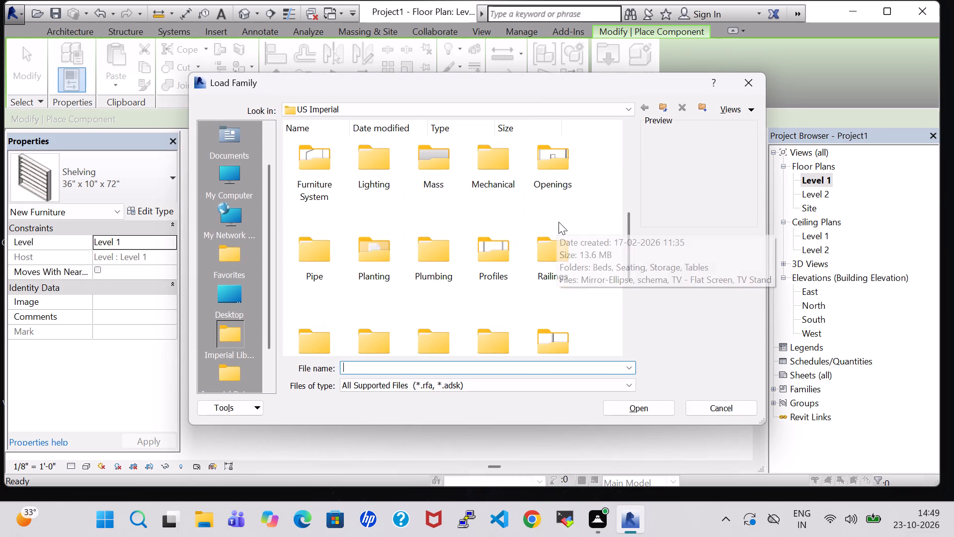
pyautogui.scroll(2, 403, 233)
pyautogui.scroll(-1, 556, 245)
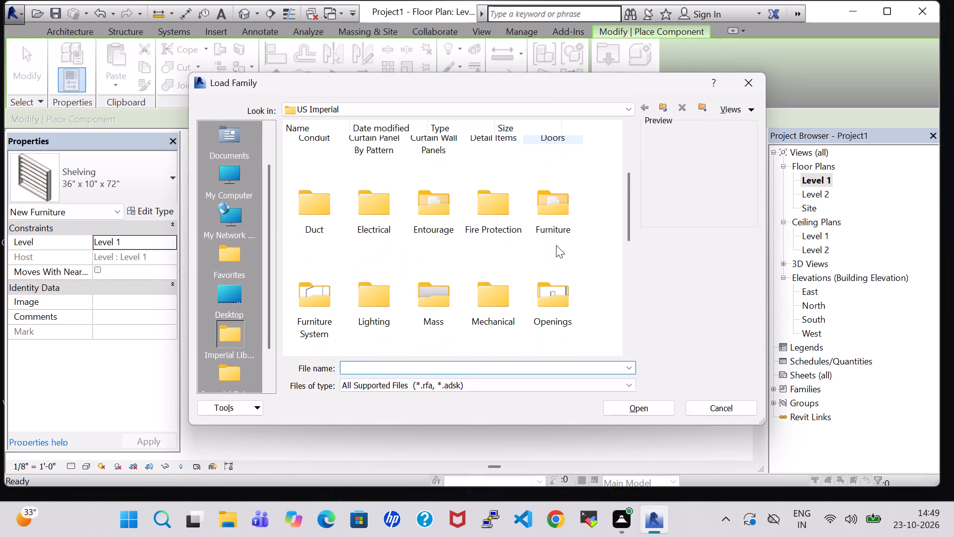
pyautogui.scroll(-1, 419, 229)
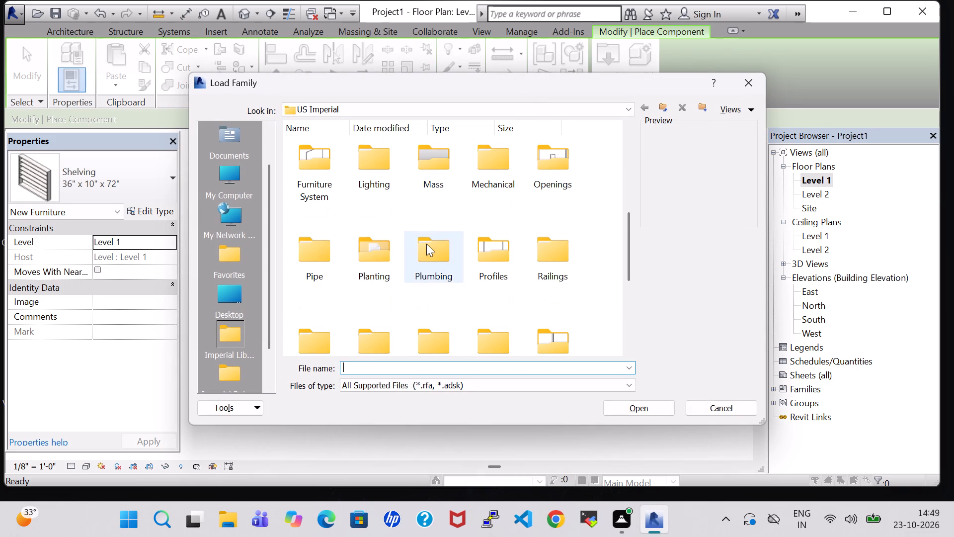
pyautogui.doubleClick(430, 247)
pyautogui.doubleClick(315, 168)
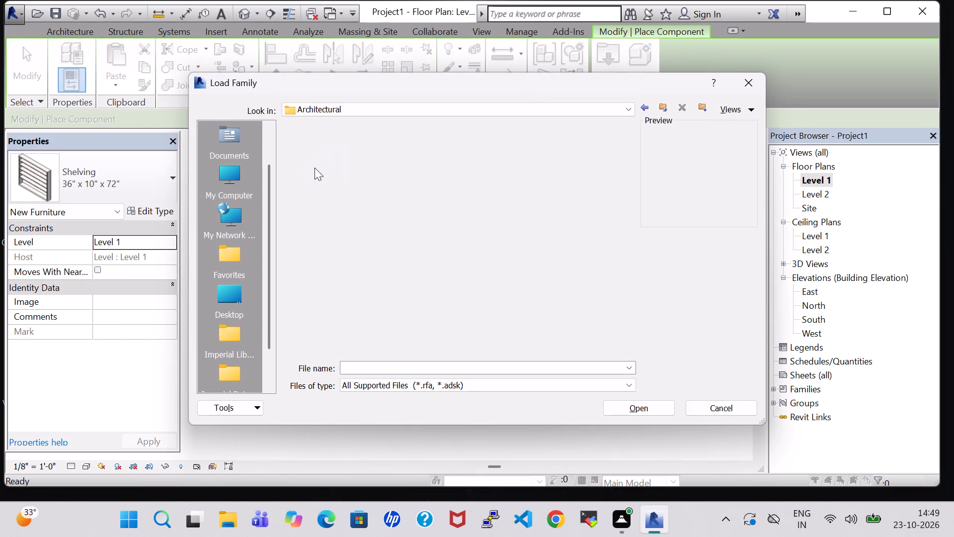
pyautogui.doubleClick(389, 174)
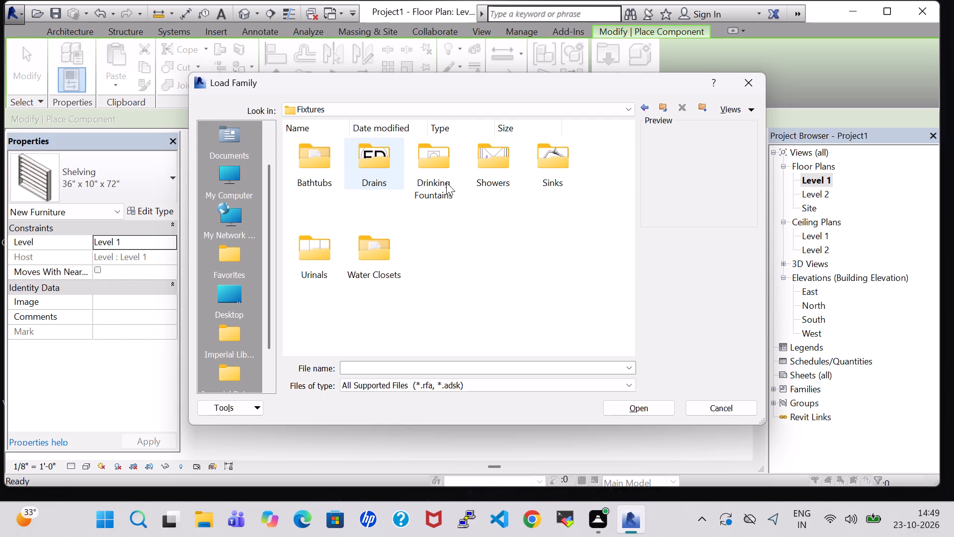
pyautogui.doubleClick(365, 263)
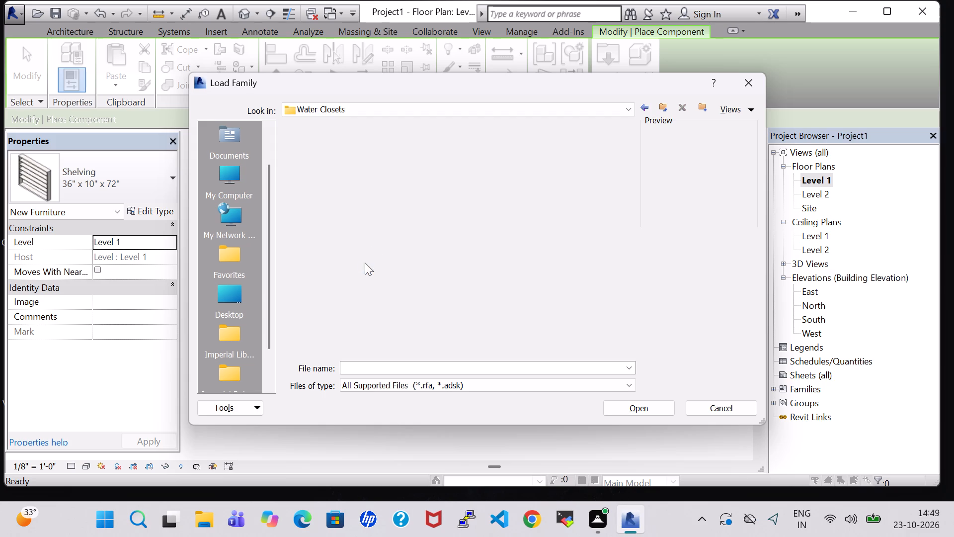
pyautogui.doubleClick(496, 158)
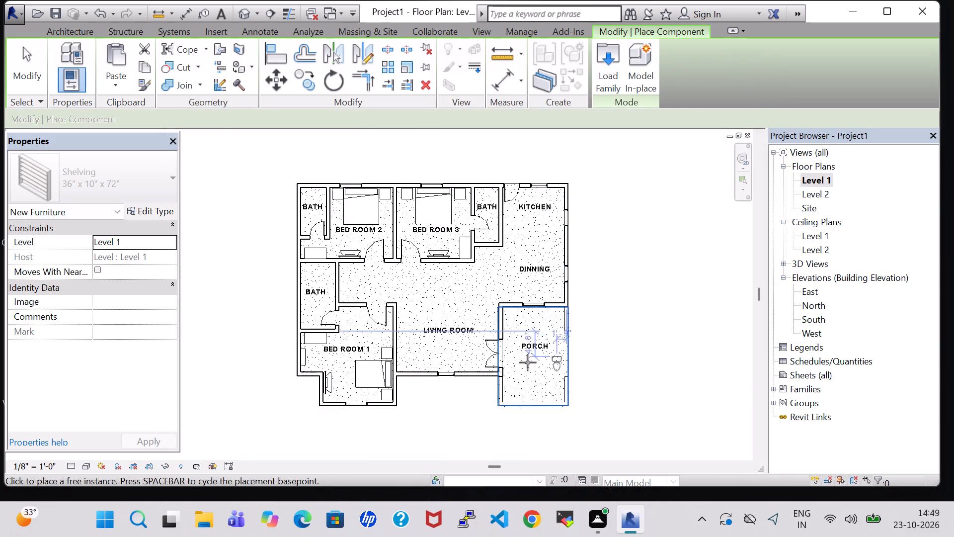
# Place the rotated toilet against the west wall of the Bath north of Bed Room 1, near the bath's north wall.
pyautogui.scroll(5, 406, 343)
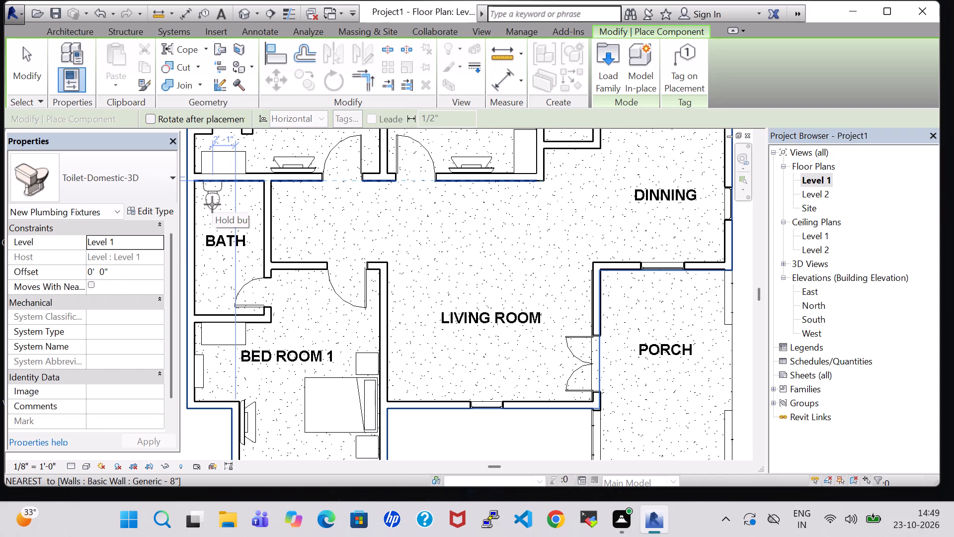
pyautogui.press('space')
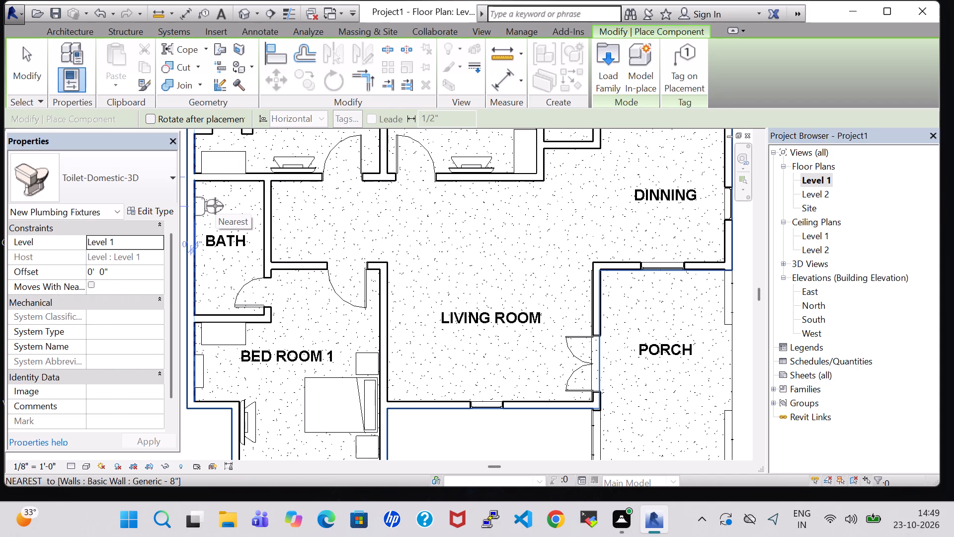
pyautogui.click(215, 206)
pyautogui.moveTo(226, 222); pyautogui.dragTo(238, 285, button='middle')
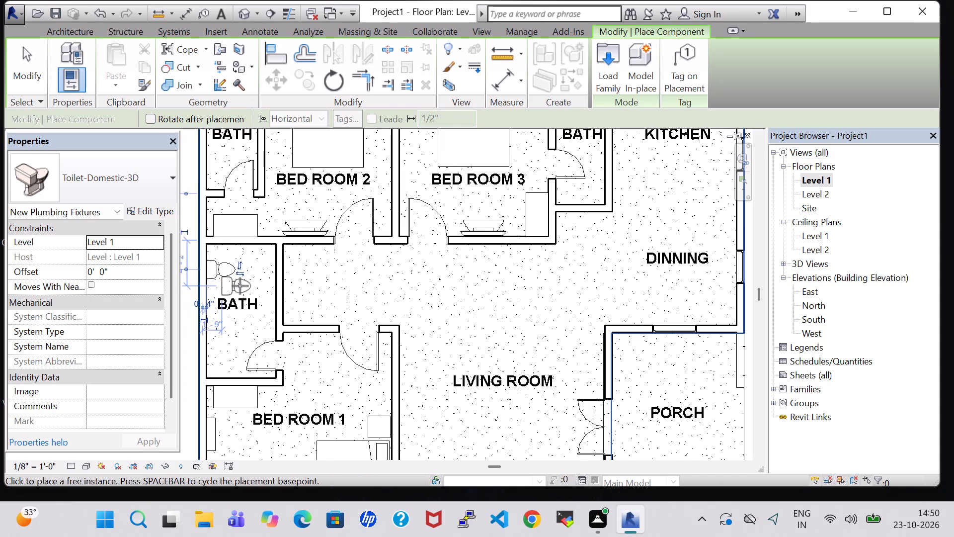
pyautogui.press('Escape')
pyautogui.press('Escape')
# Load the Tub-Free Standing-3D family from the Bathtubs folder of the architectural plumbing fixtures library.
pyautogui.click(152, 66)
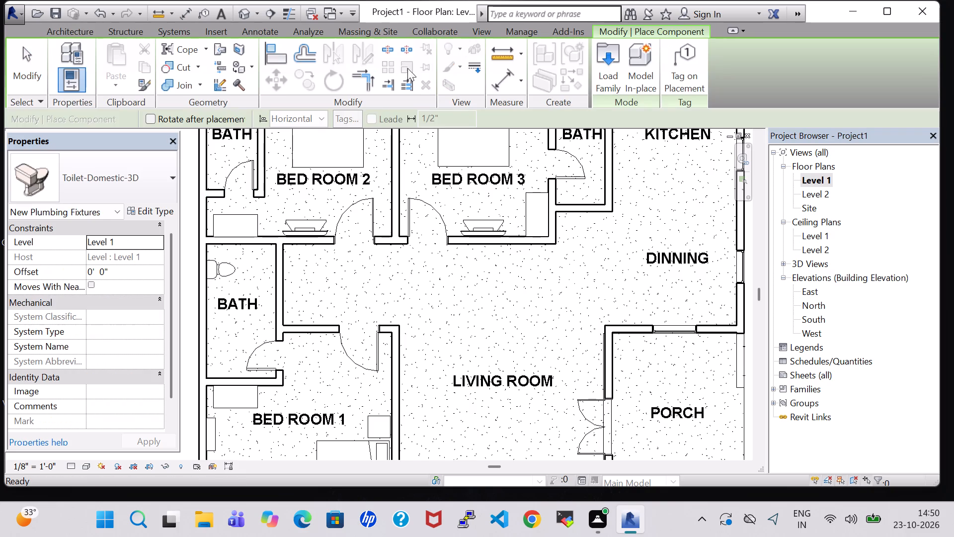
pyautogui.click(619, 72)
pyautogui.scroll(-2, 493, 276)
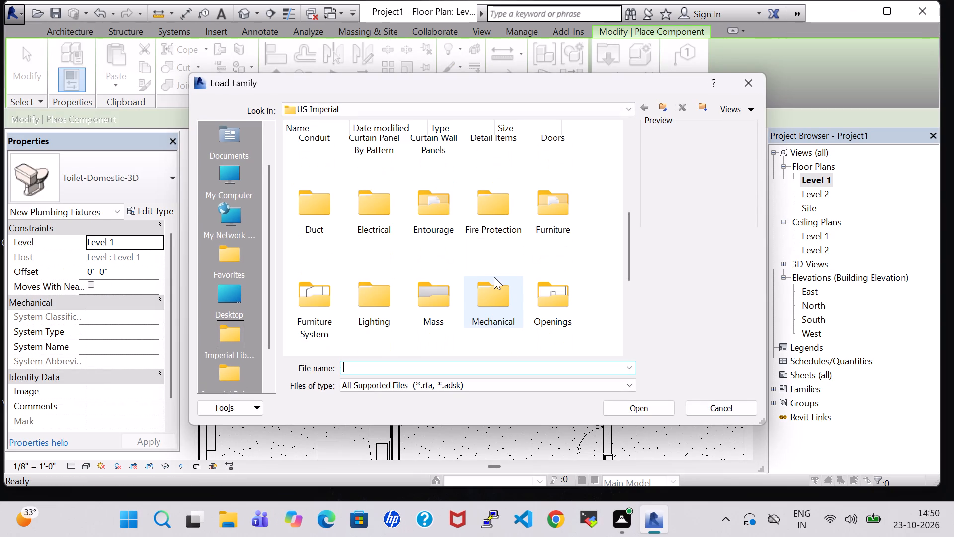
pyautogui.doubleClick(408, 251)
pyautogui.doubleClick(313, 161)
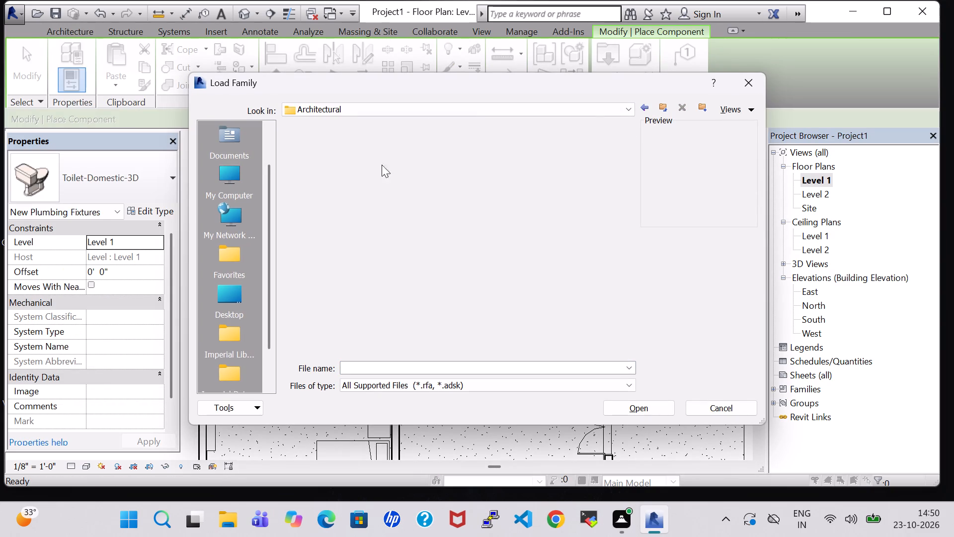
pyautogui.doubleClick(384, 171)
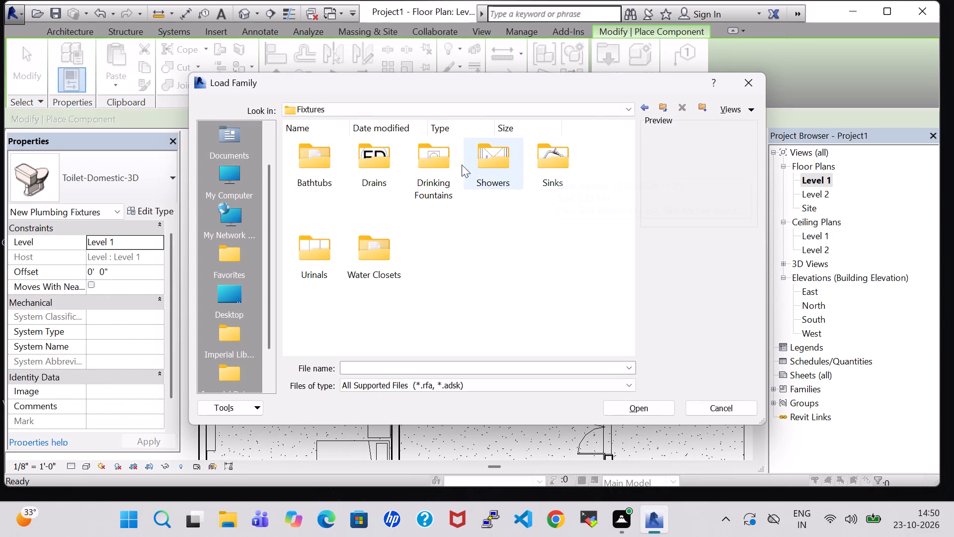
pyautogui.doubleClick(328, 148)
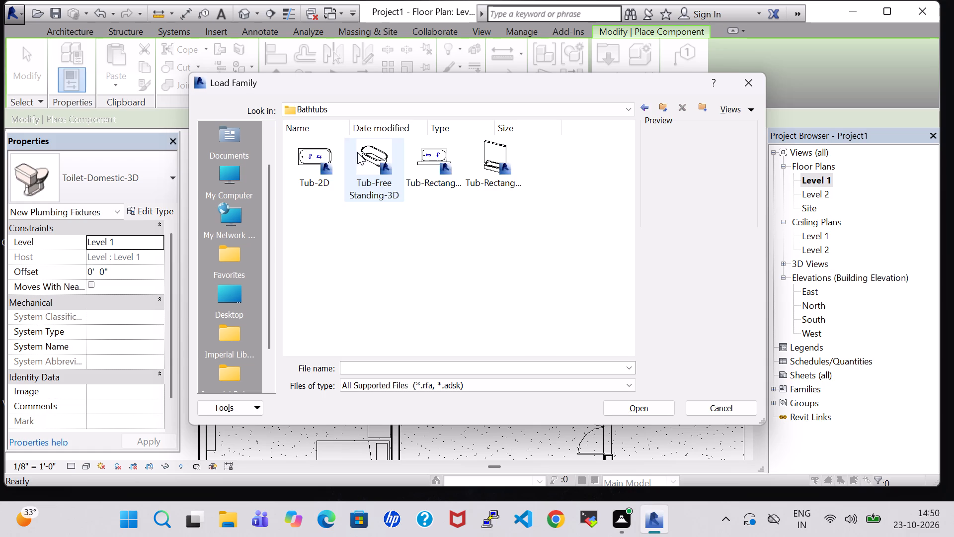
pyautogui.click(372, 164)
pyautogui.click(654, 410)
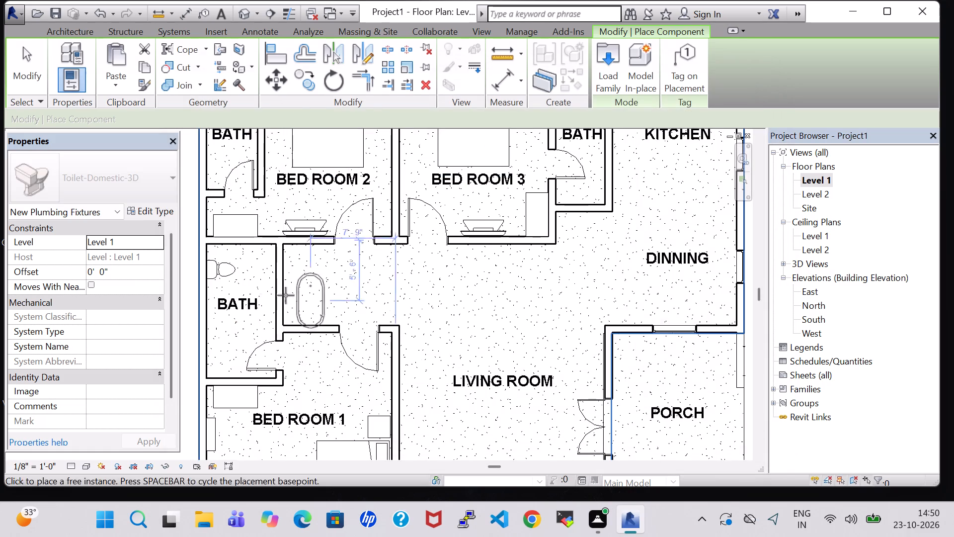
# Place the 30" x 60" free-standing tub running east-west, south of the toilet, centred about 2'-11" from the Bath's west wall.
pyautogui.press('space')
pyautogui.press('space')
pyautogui.scroll(2, 246, 313)
pyautogui.press('space')
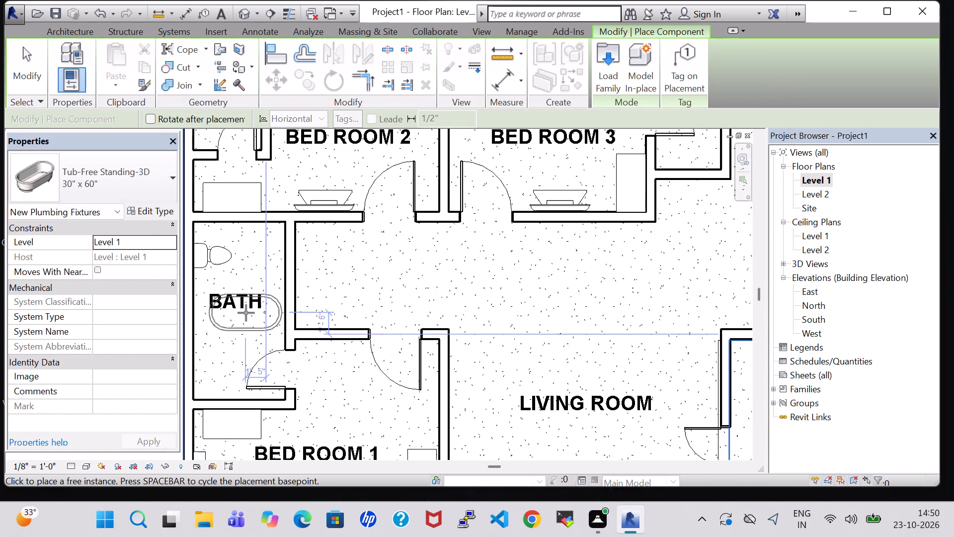
pyautogui.press('space')
pyautogui.press('space')
pyautogui.scroll(2, 234, 312)
pyautogui.moveTo(235, 300); pyautogui.dragTo(300, 288, button='middle')
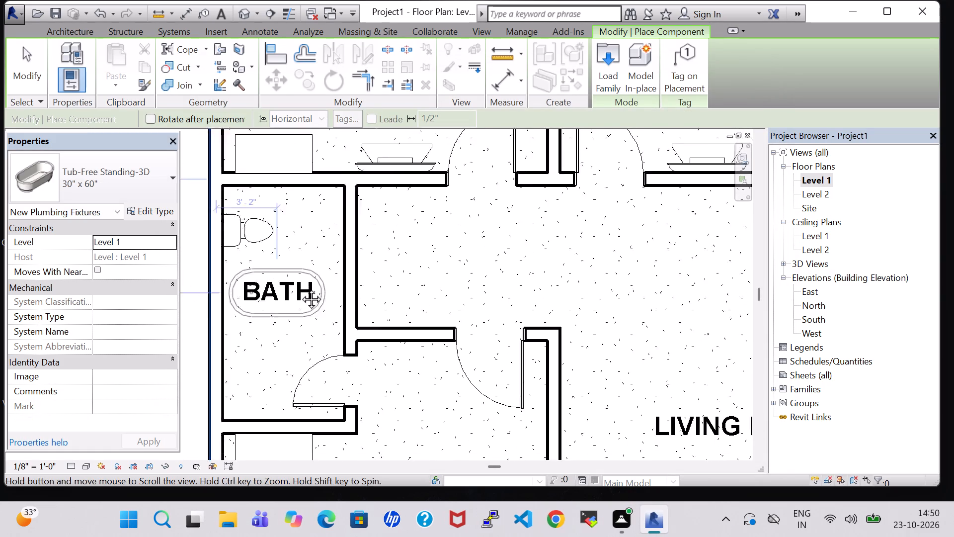
pyautogui.moveTo(300, 288); pyautogui.dragTo(307, 286, button='middle')
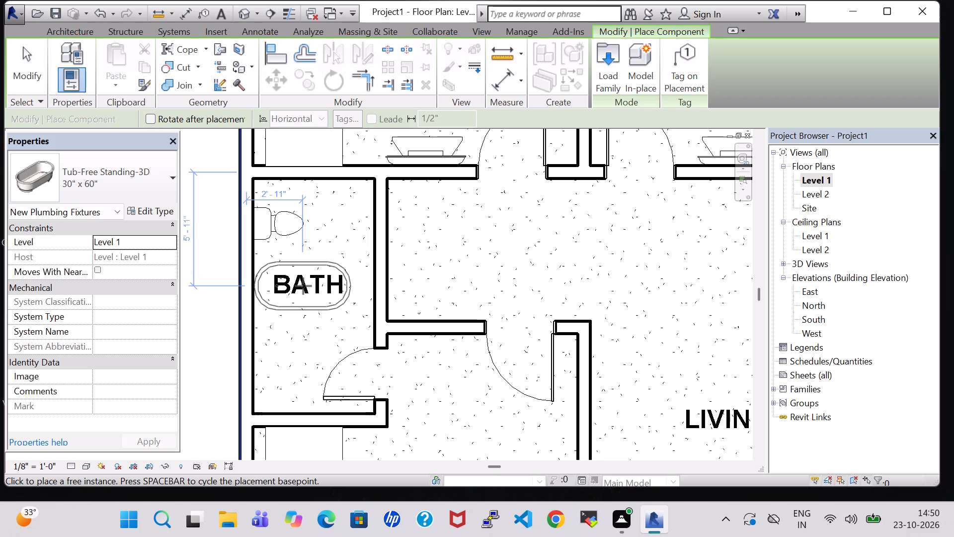
pyautogui.click(303, 286)
pyautogui.press('Escape')
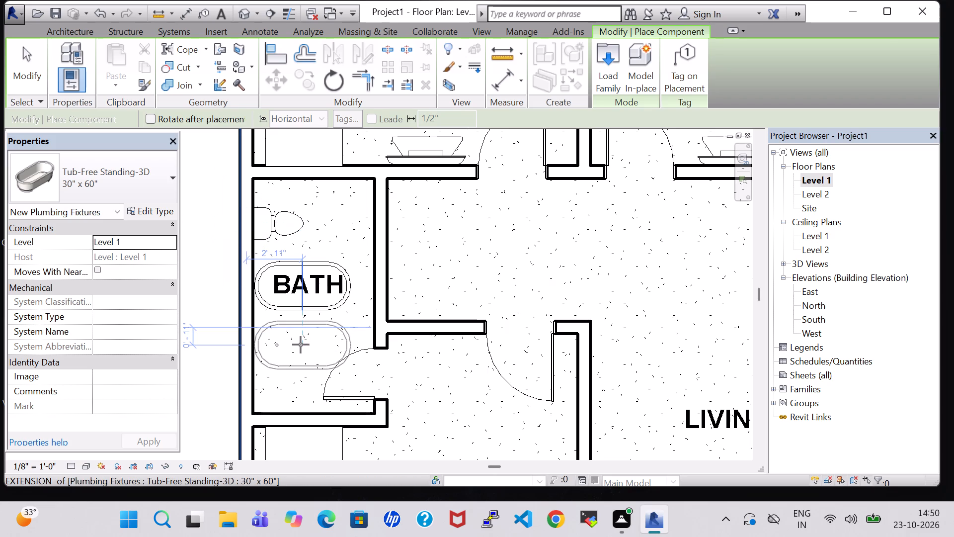
pyautogui.press('Escape')
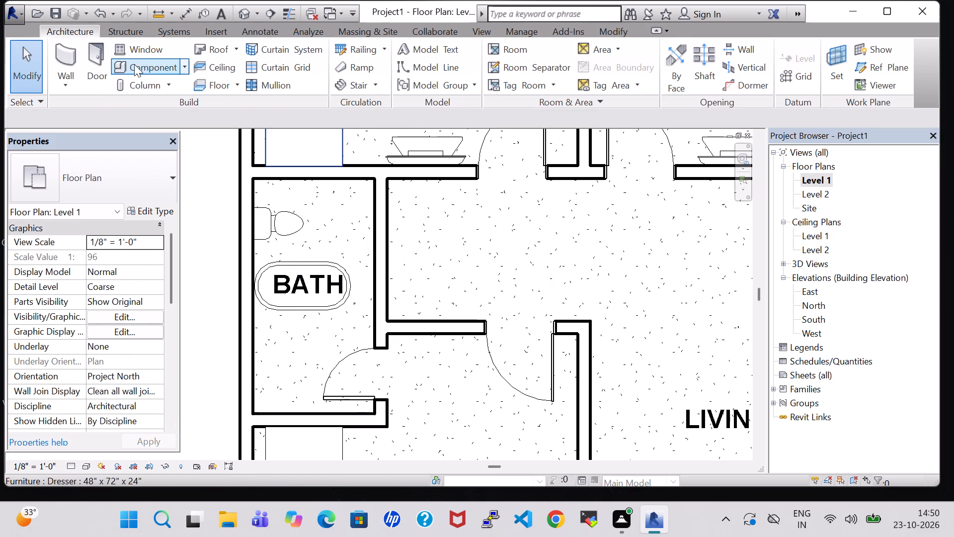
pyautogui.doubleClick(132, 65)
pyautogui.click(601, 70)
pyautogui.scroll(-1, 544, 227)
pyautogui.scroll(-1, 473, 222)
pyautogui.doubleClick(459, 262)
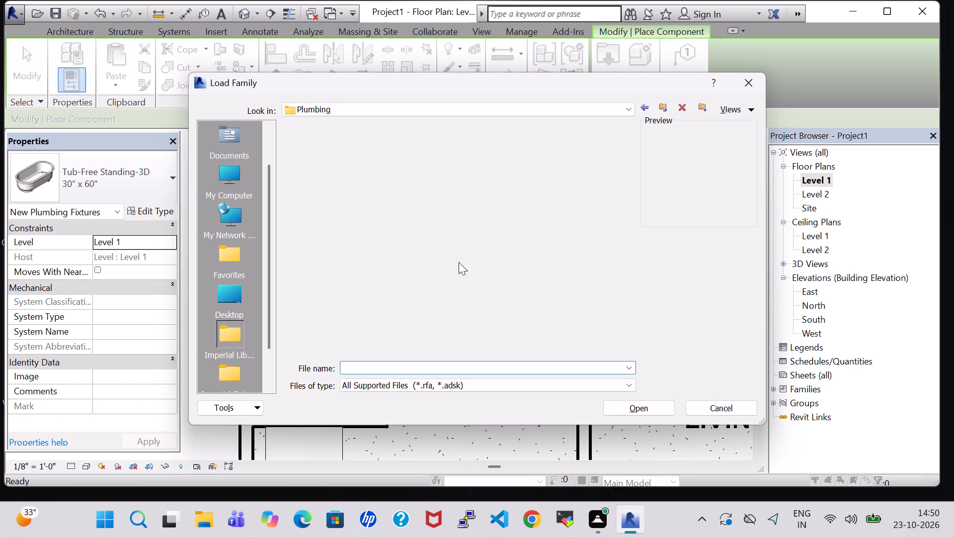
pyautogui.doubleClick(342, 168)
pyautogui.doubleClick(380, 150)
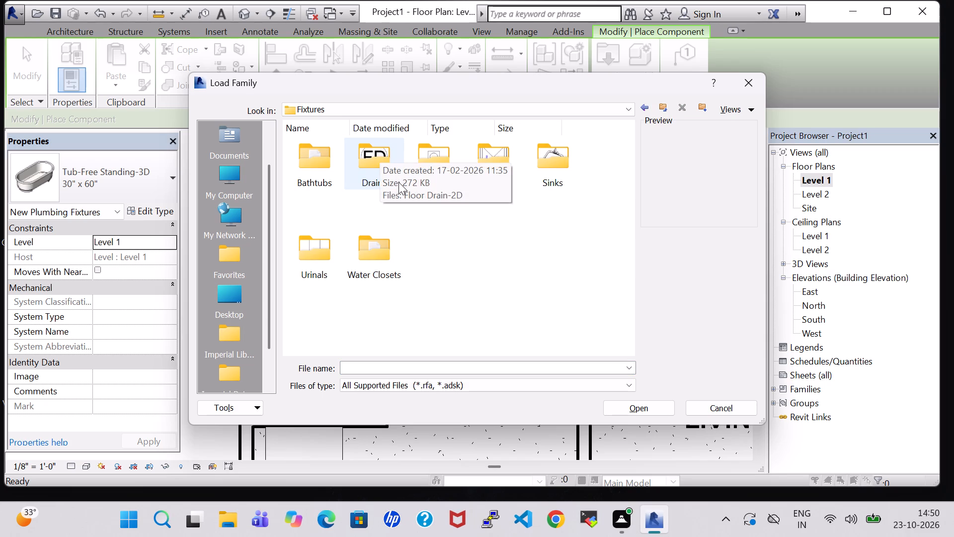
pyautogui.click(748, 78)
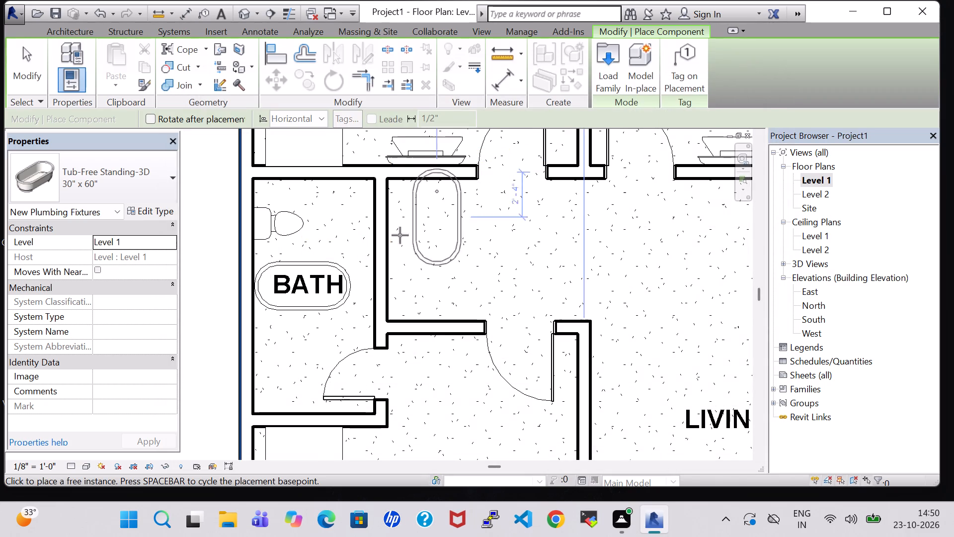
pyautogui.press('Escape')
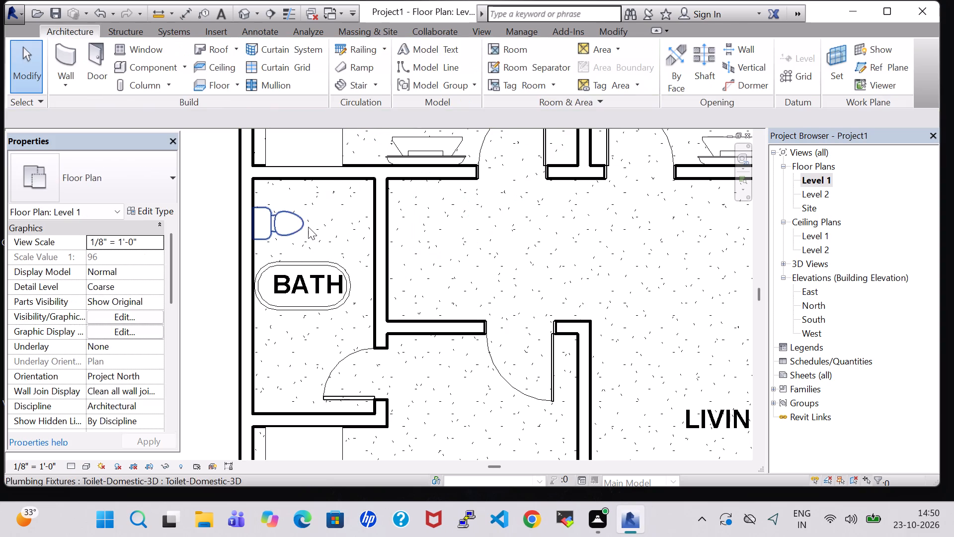
# Move the Bath's toilet south along the west wall to about 6'-0" from the north wall.
pyautogui.click(307, 227)
pyautogui.press('Down')
pyautogui.press('Down')
pyautogui.press('Down')
pyautogui.press('Down')
pyautogui.press('Down')
pyautogui.press('Down')
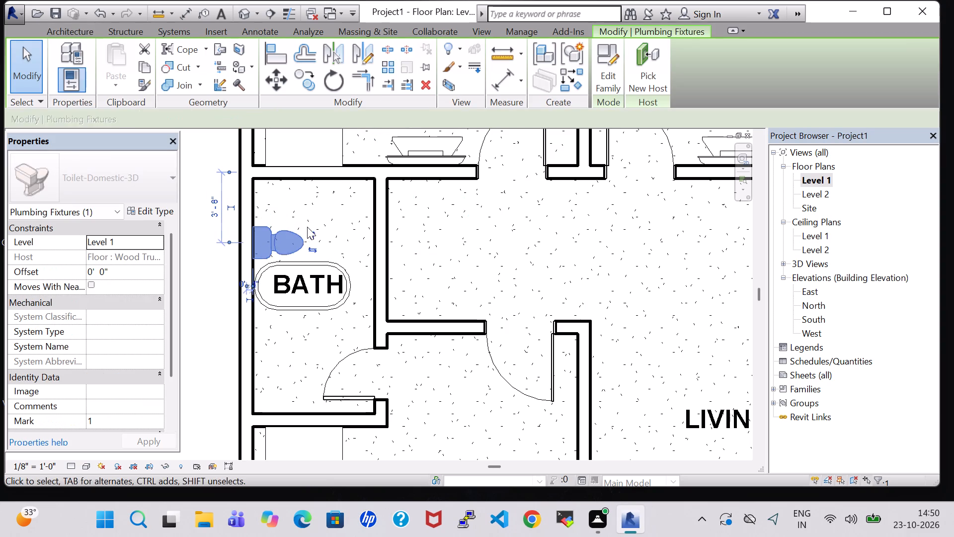
pyautogui.press('Down')
pyautogui.press('Down')
pyautogui.press('Down')
pyautogui.press('Down')
pyautogui.press('Down')
pyautogui.press('Down')
pyautogui.press('Down')
pyautogui.press('Down')
pyautogui.press('Down')
pyautogui.press('Down')
pyautogui.press('Down')
pyautogui.press('Down')
pyautogui.press('Down')
pyautogui.press('Down')
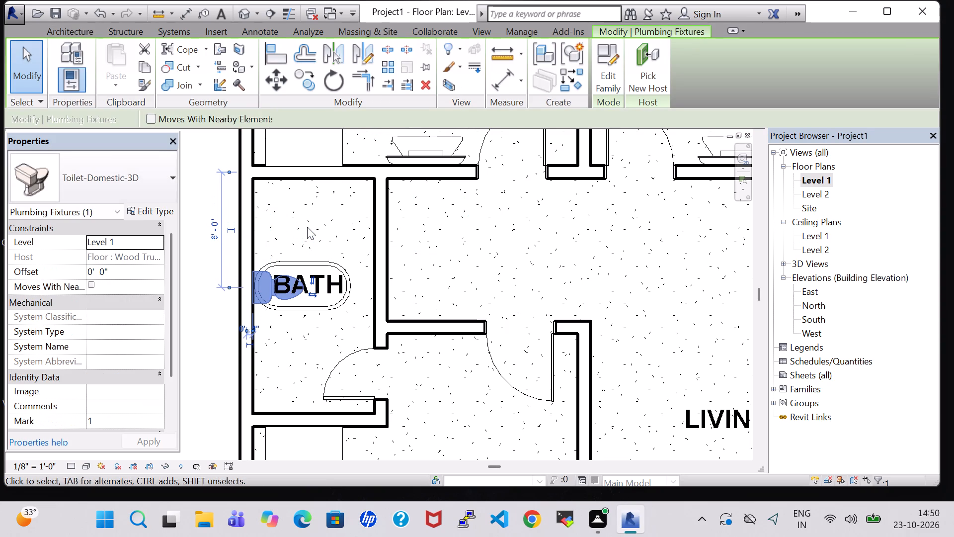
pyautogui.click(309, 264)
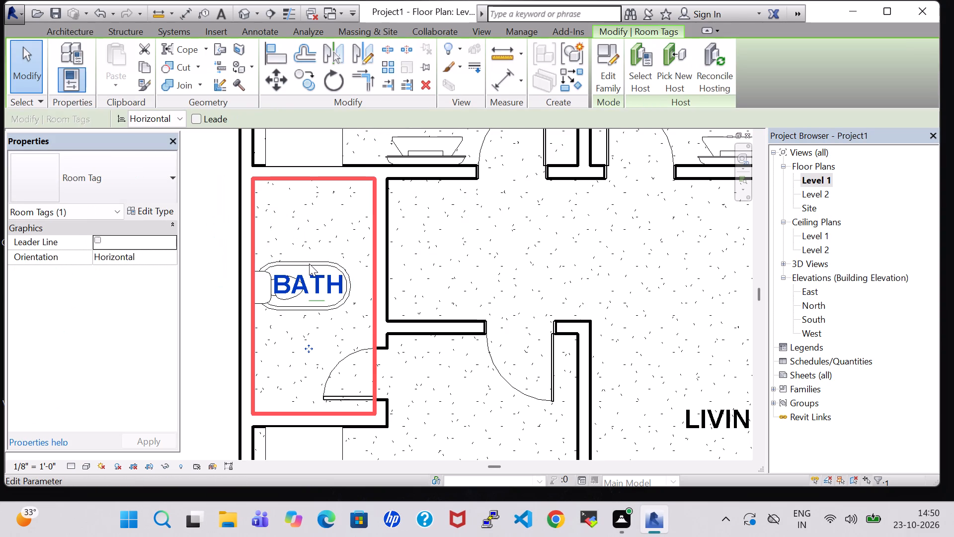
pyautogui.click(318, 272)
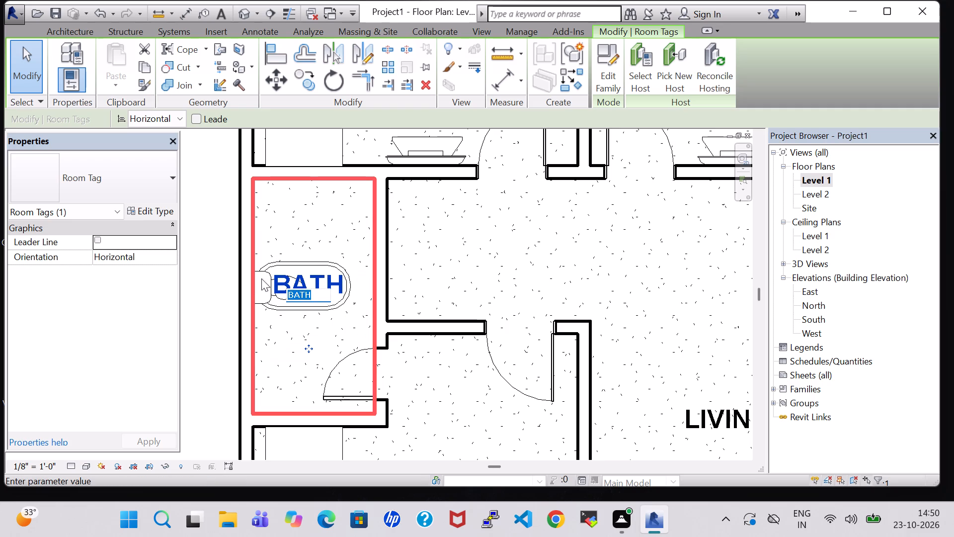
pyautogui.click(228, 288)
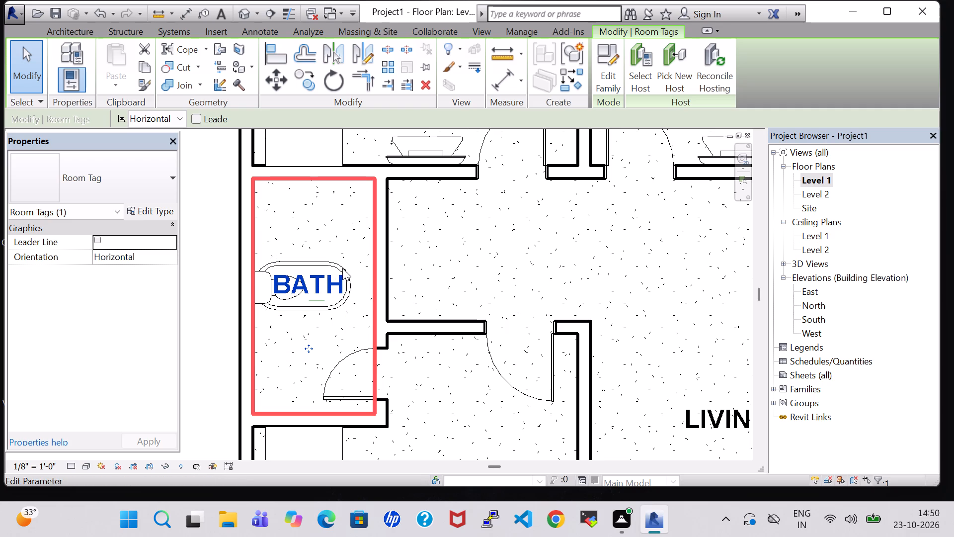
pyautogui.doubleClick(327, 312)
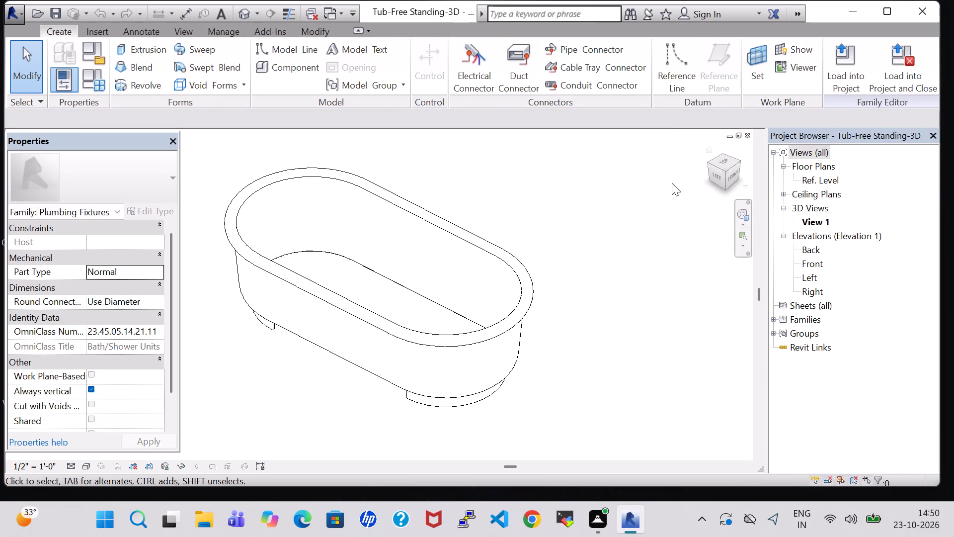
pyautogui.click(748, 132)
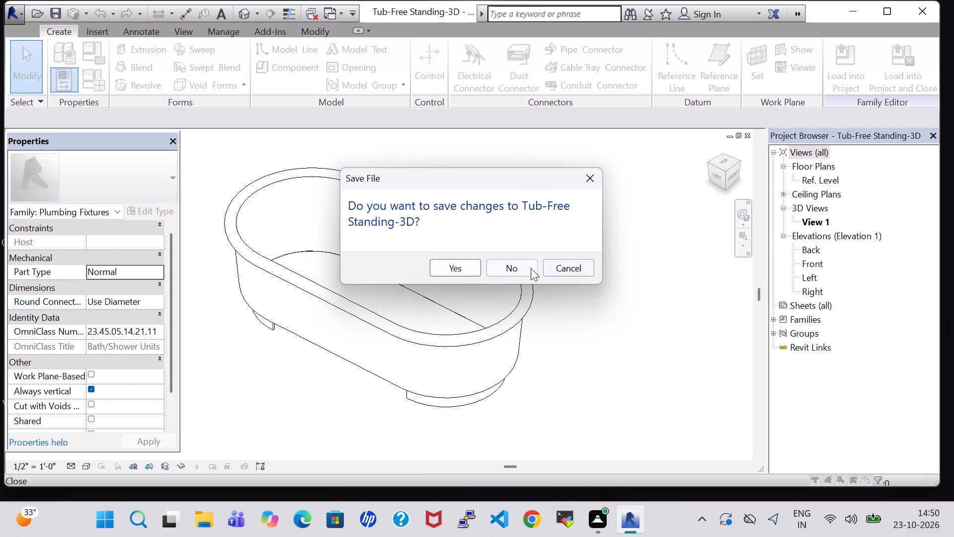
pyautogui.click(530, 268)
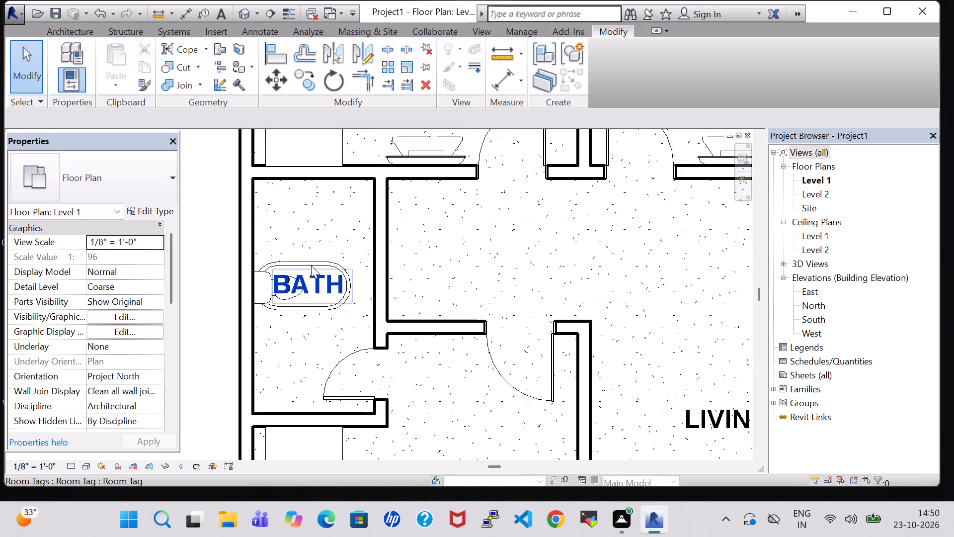
# Move the free-standing tub north to about 2'-1" from the Bath's north wall, keeping its distance from the west wall.
pyautogui.click(311, 263)
pyautogui.press('Up')
pyautogui.press('Up')
pyautogui.press('Up')
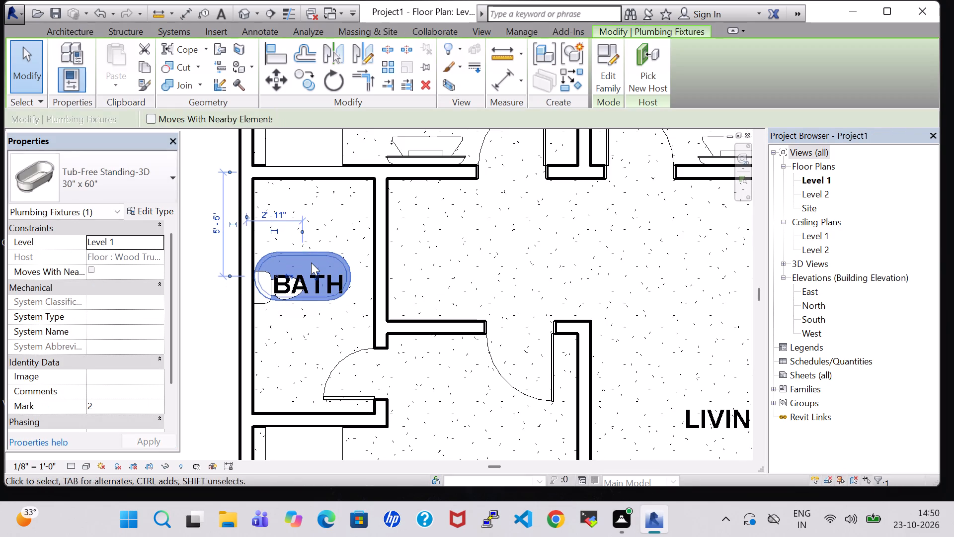
pyautogui.press('Up')
pyautogui.press('Up')
pyautogui.press('Up')
pyautogui.press('Up')
pyautogui.press('Up')
pyautogui.press('Up')
pyautogui.press('Up')
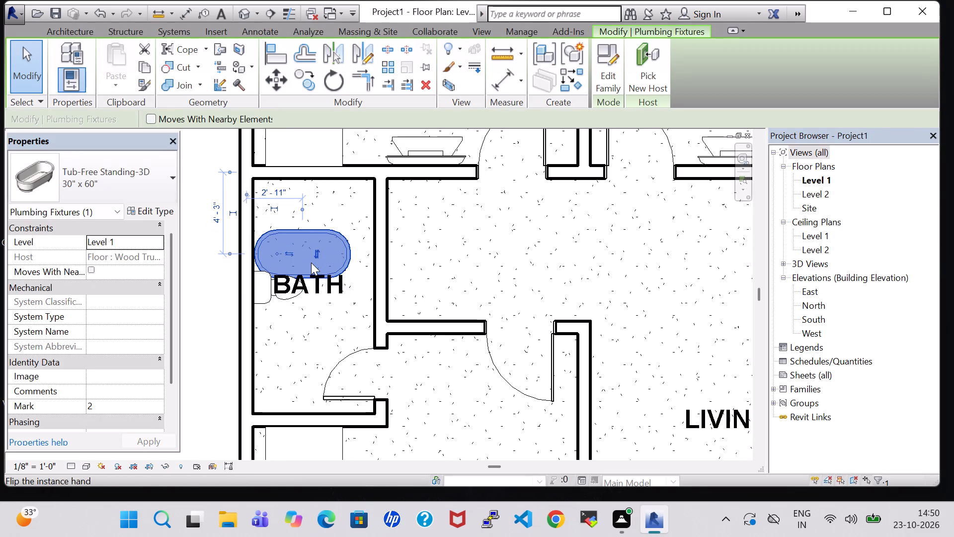
pyautogui.press('Up')
pyautogui.press('Up')
pyautogui.press('Up')
pyautogui.press('Up')
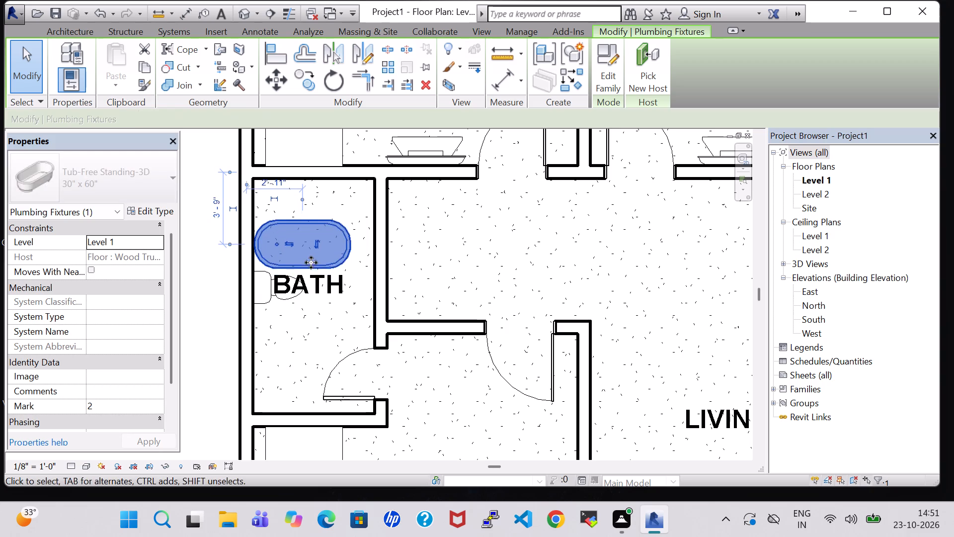
pyautogui.press('Up')
pyautogui.press('Up')
pyautogui.press('Up')
pyautogui.press('Up')
pyautogui.press('Up')
pyautogui.press('Up')
pyautogui.press('Up')
pyautogui.press('Up')
pyautogui.press('Up')
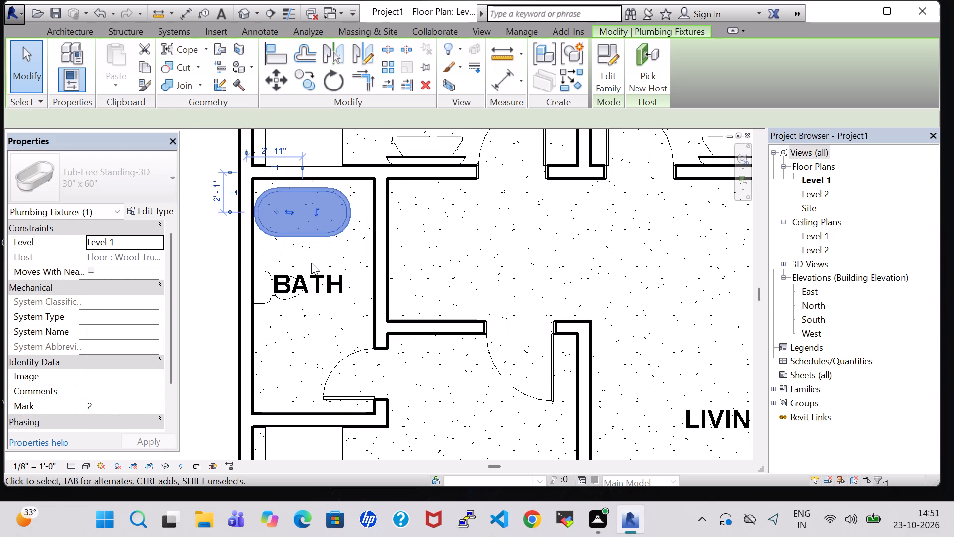
# Move the toilet north along the west wall to about 5'-2" from the Bath's north wall, just south of the tub.
pyautogui.click(262, 305)
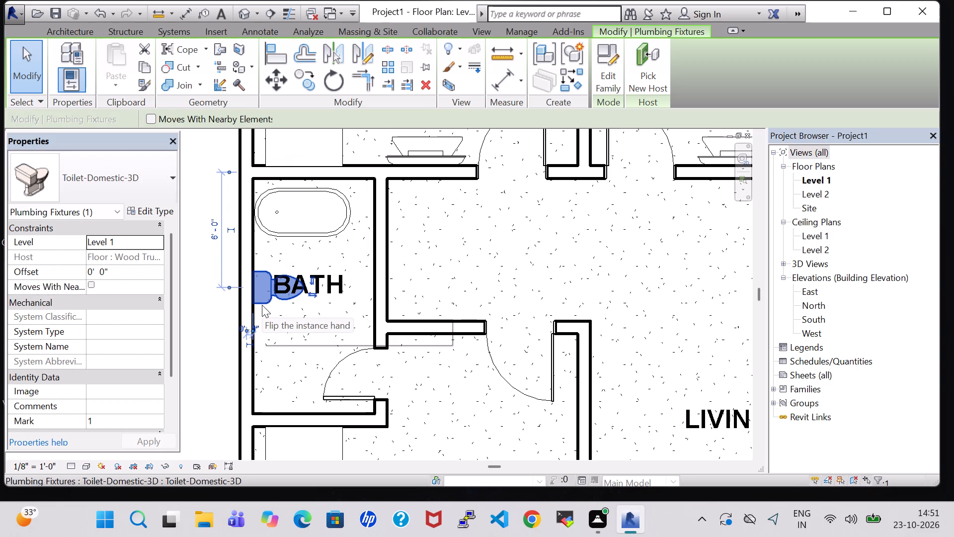
pyautogui.press('Up')
pyautogui.press('Up')
pyautogui.press('Up')
pyautogui.press('Up')
pyautogui.press('Up')
pyautogui.press('Up')
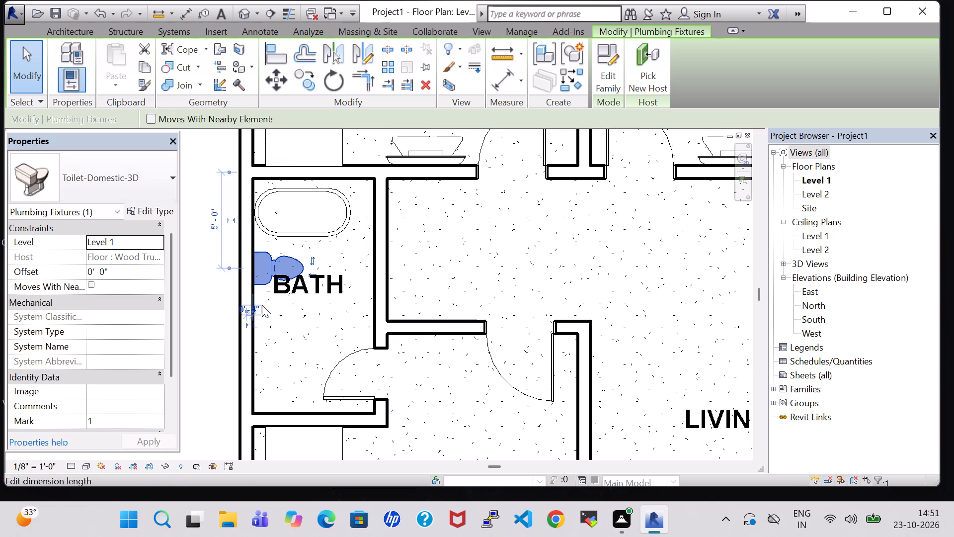
pyautogui.press('Right')
pyautogui.press('Left')
pyautogui.press('Up')
pyautogui.press('Down')
pyautogui.press('Down')
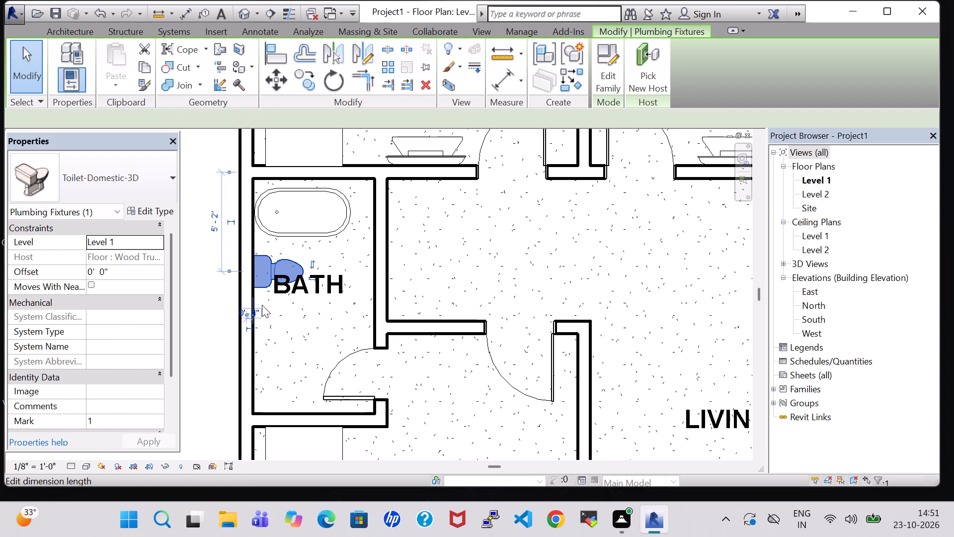
# Move the BATH room tag south so it sits clear below the toilet.
pyautogui.click(325, 289)
pyautogui.press('Down')
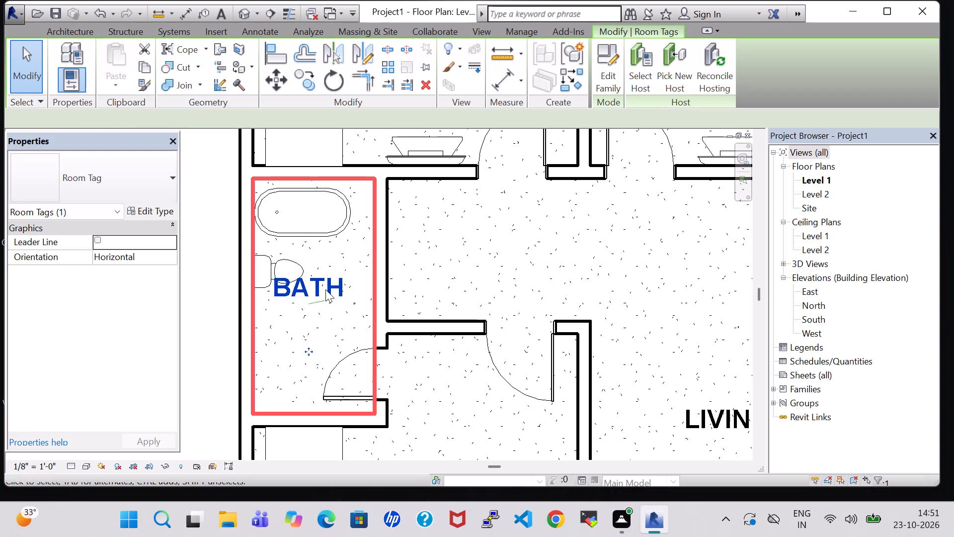
pyautogui.press('Down')
pyautogui.press('Down')
pyautogui.press('Down')
pyautogui.press('Down')
pyautogui.press('Down')
pyautogui.press('Down')
pyautogui.press('Down')
pyautogui.press('Down')
pyautogui.press('Down')
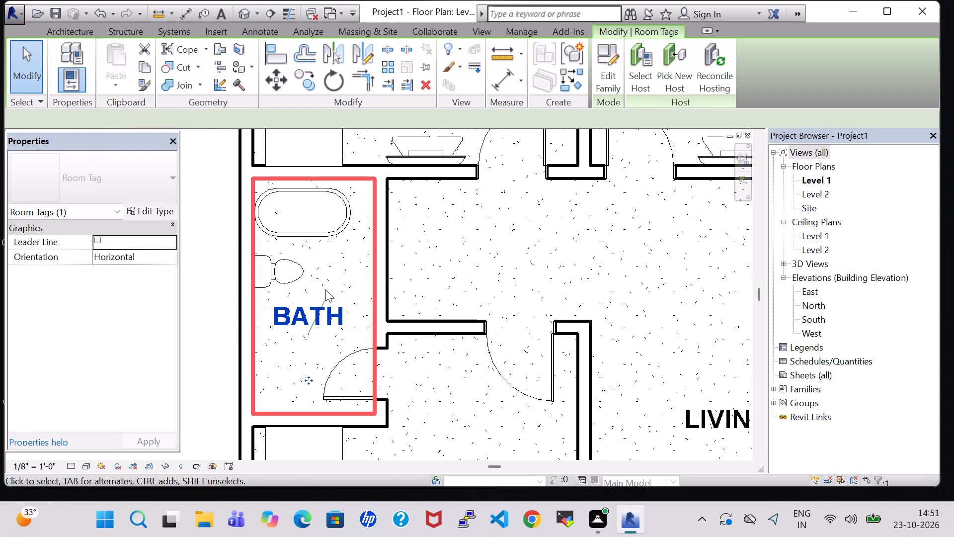
# Load the Sink Vanity-Square family from the Sinks folder of the architectural plumbing fixtures library for component placement.
pyautogui.doubleClick(51, 33)
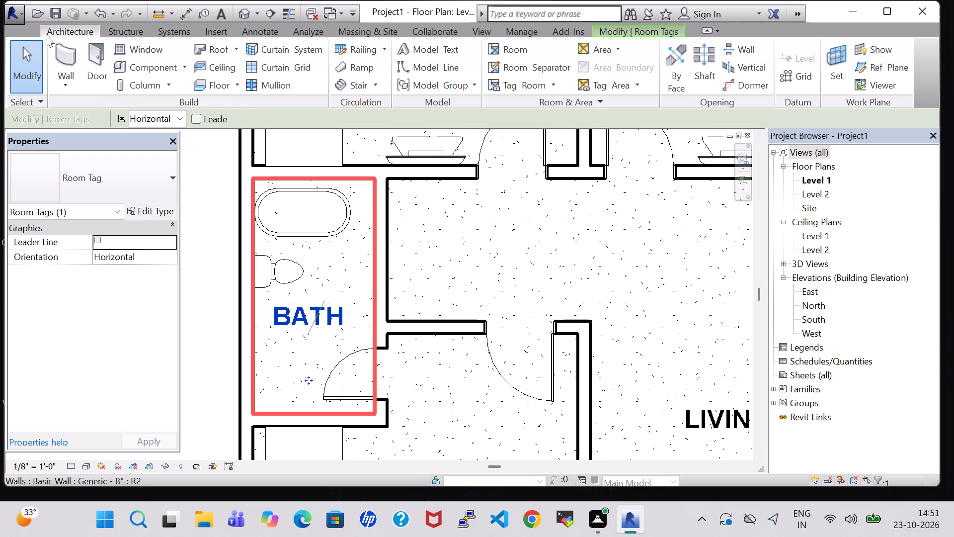
pyautogui.click(155, 73)
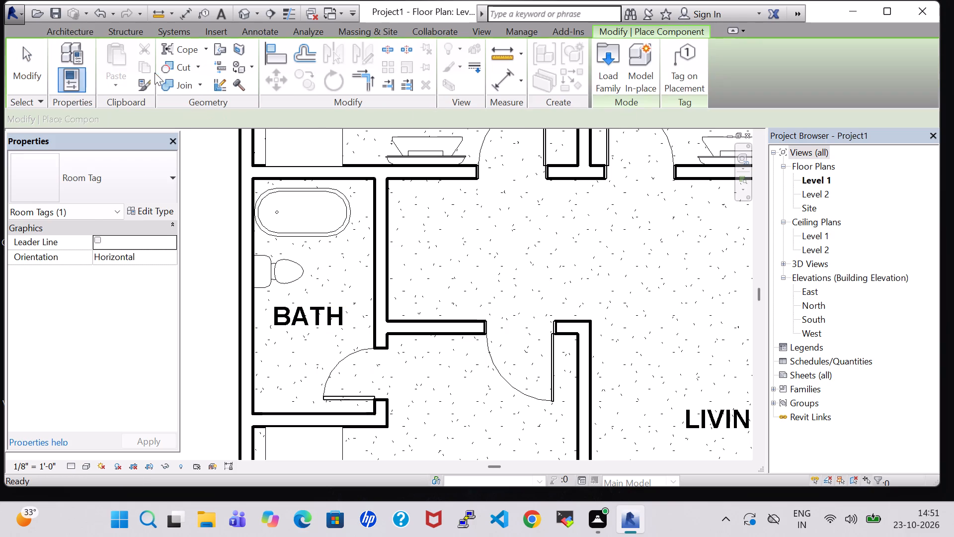
pyautogui.click(600, 70)
pyautogui.scroll(-1, 427, 233)
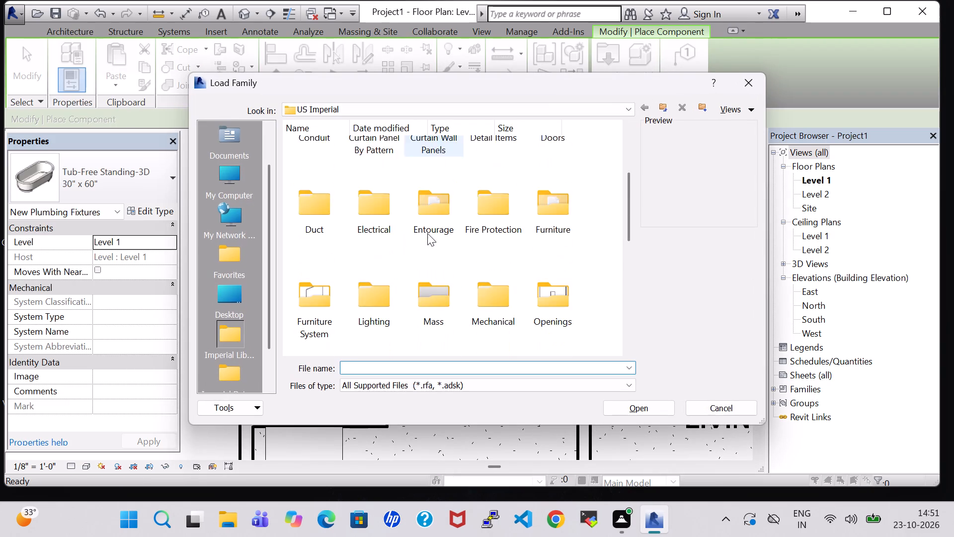
pyautogui.scroll(-1, 427, 233)
pyautogui.doubleClick(437, 241)
pyautogui.tripleClick(330, 156)
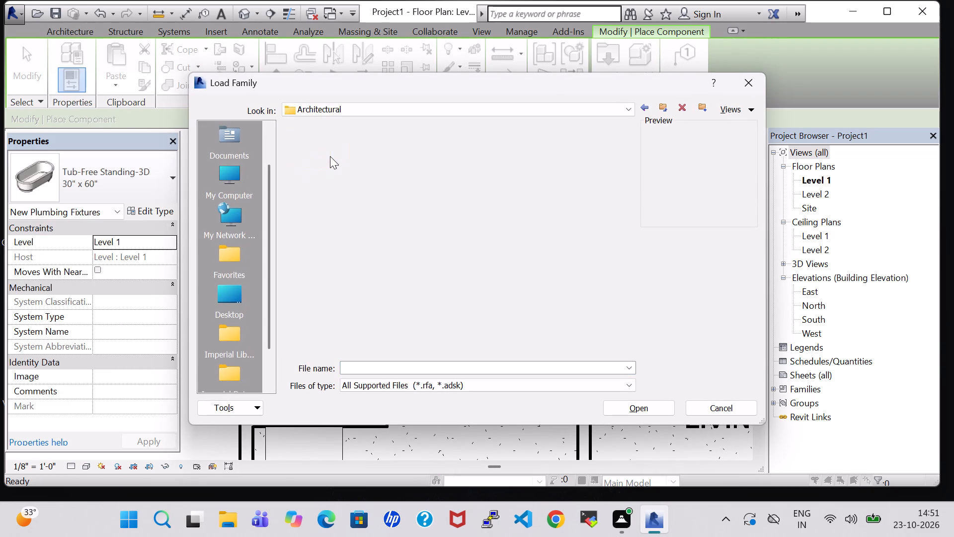
pyautogui.doubleClick(388, 163)
pyautogui.doubleClick(536, 178)
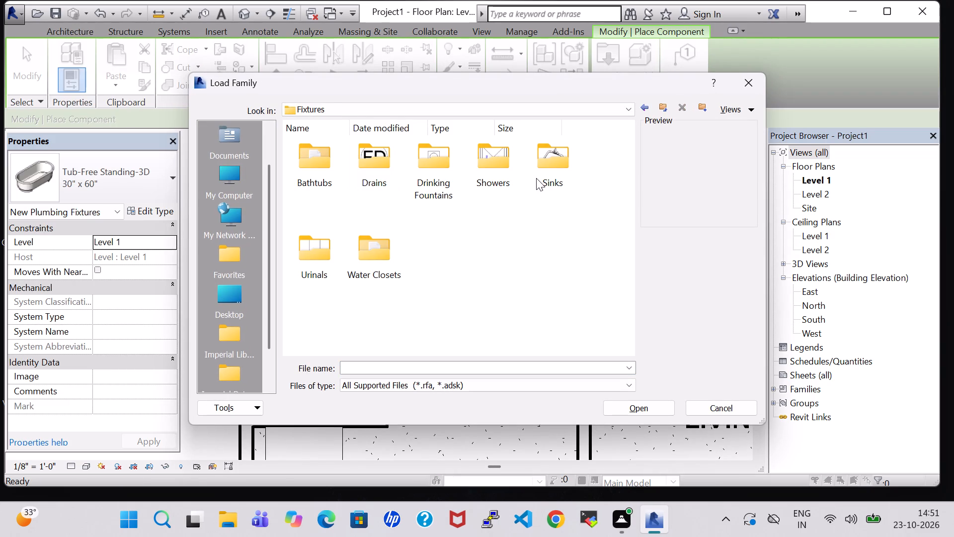
pyautogui.doubleClick(557, 170)
pyautogui.click(315, 255)
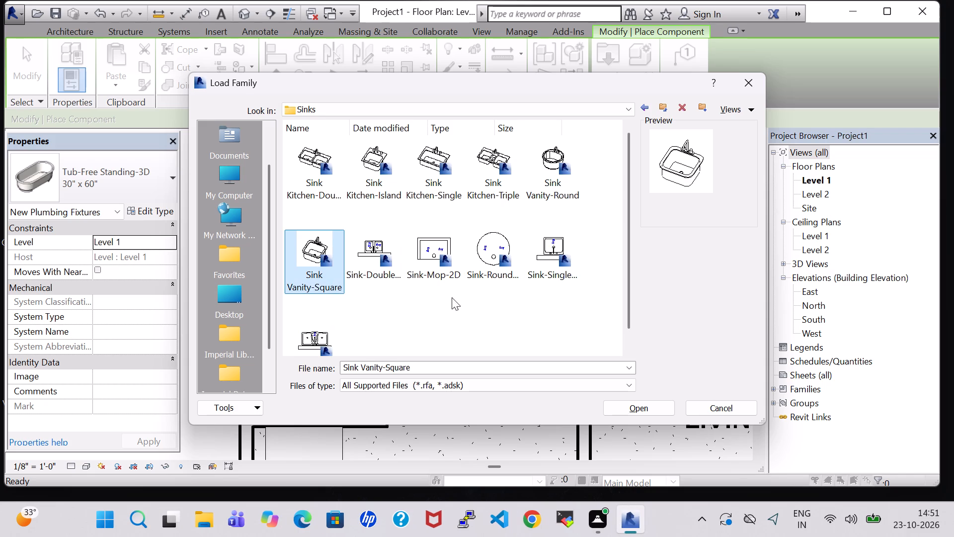
pyautogui.click(650, 412)
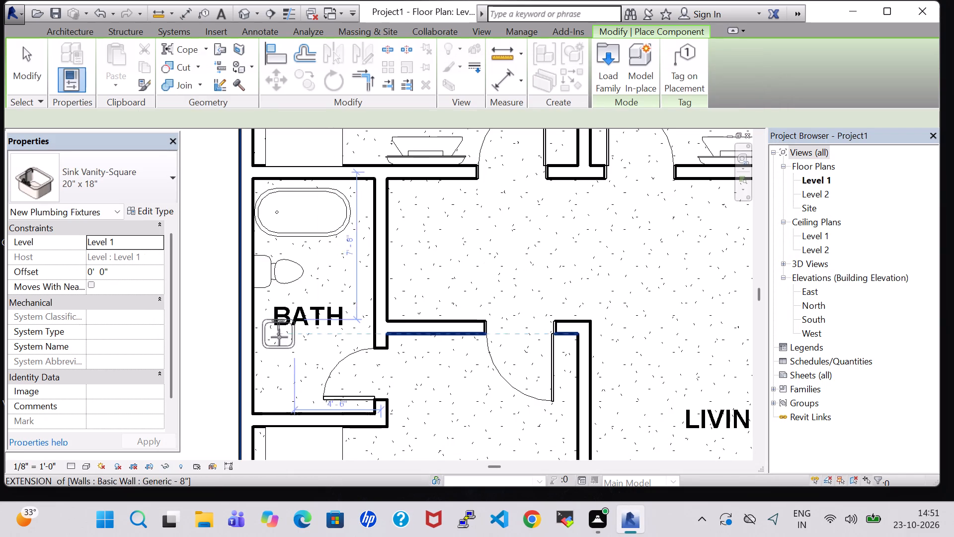
# Place the 20" x 18" Sink Vanity-Square, rotated against the Bath's west wall, south of the toilet and BATH tag.
pyautogui.press('space')
pyautogui.scroll(5, 279, 363)
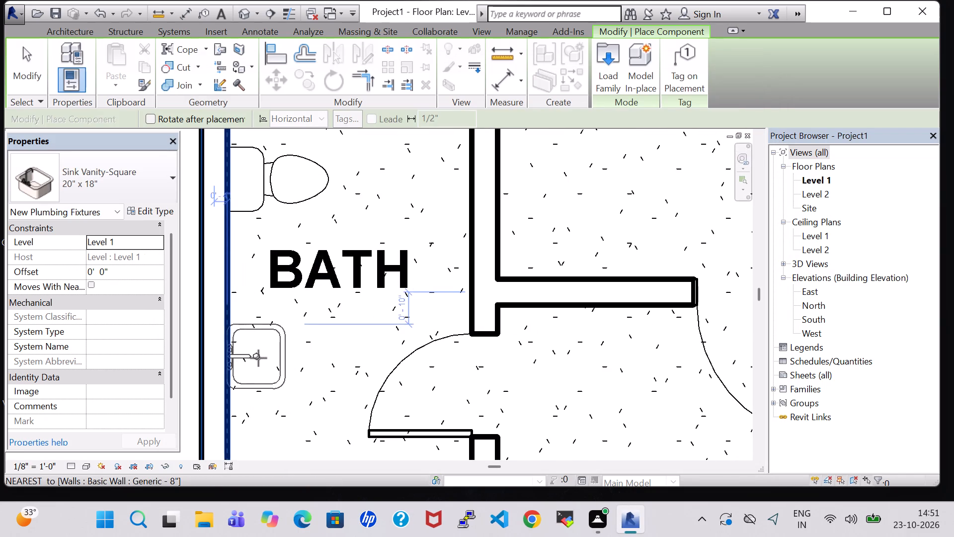
pyautogui.scroll(3, 261, 359)
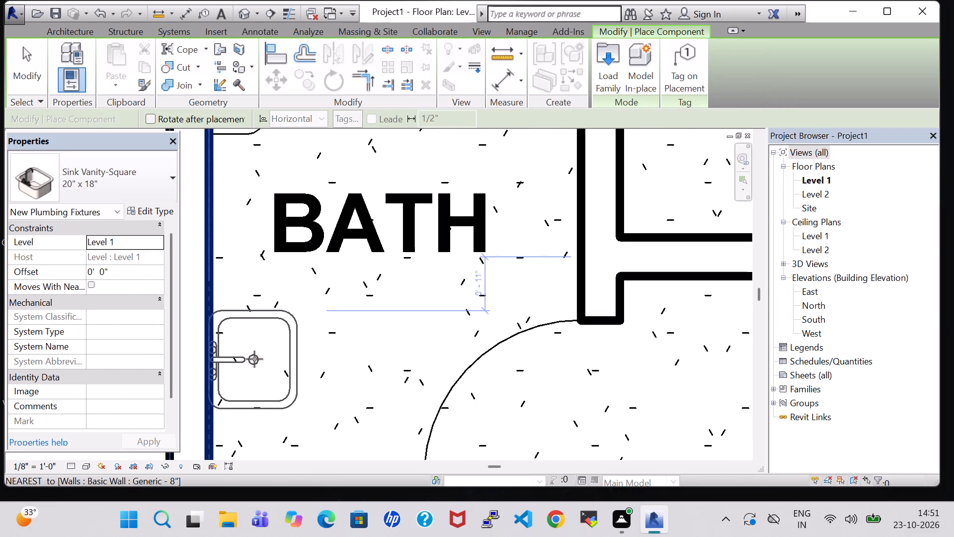
pyautogui.click(254, 359)
# Set the vanity sink's Offset to 3' 0" and end component placement.
pyautogui.click(93, 270)
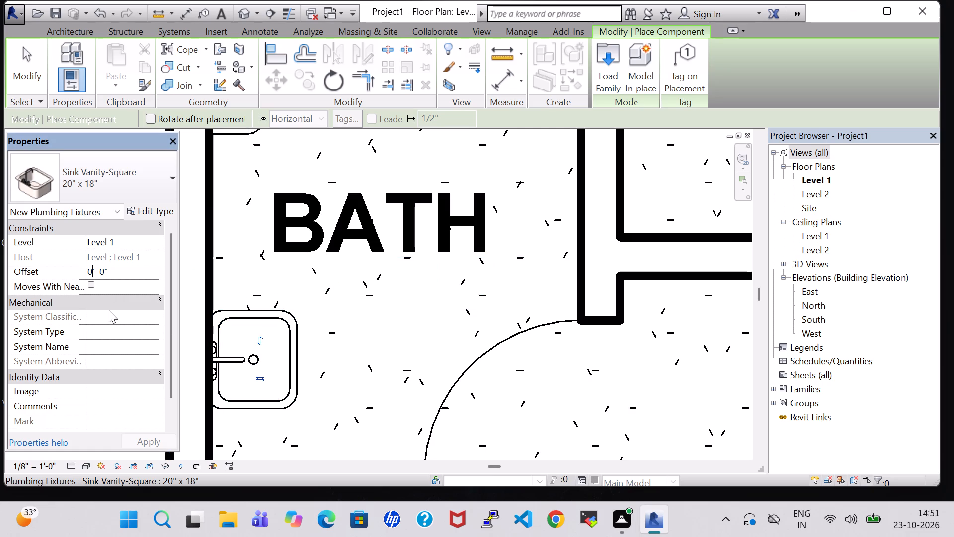
pyautogui.press('BackSpace')
pyautogui.press('3')
pyautogui.press('Return')
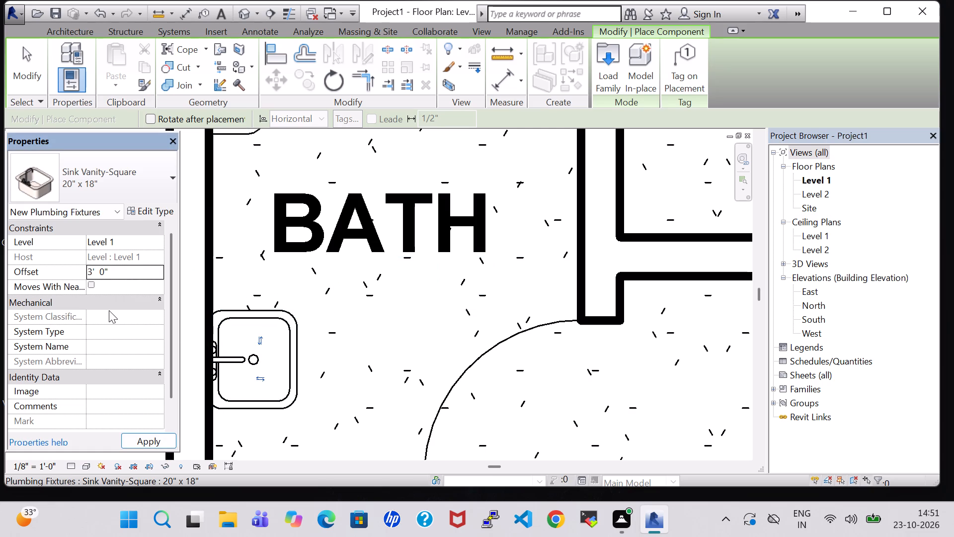
pyautogui.scroll(-3, 282, 293)
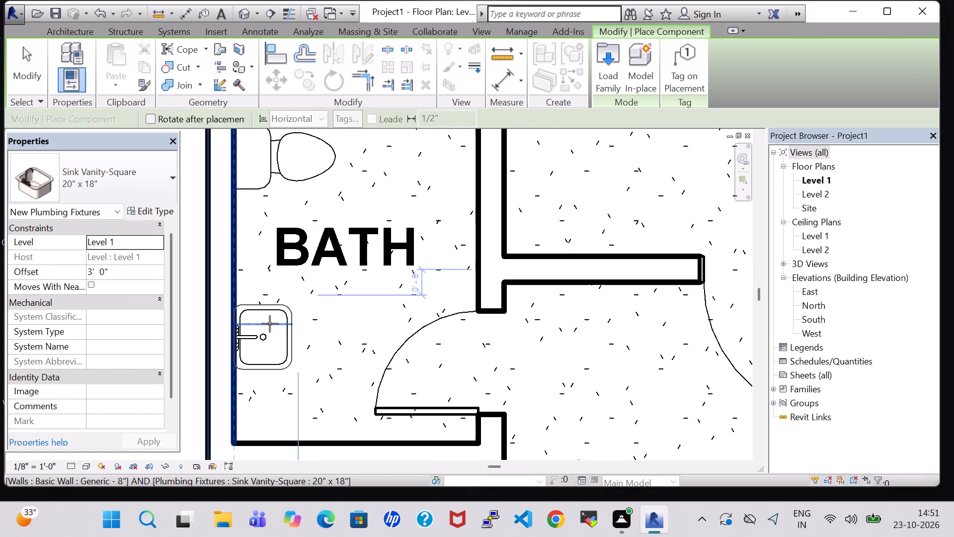
pyautogui.press('Escape')
pyautogui.press('Escape')
# Examine the bedroom and bathroom fixtures from above in the 3D view.
pyautogui.doubleClick(243, 15)
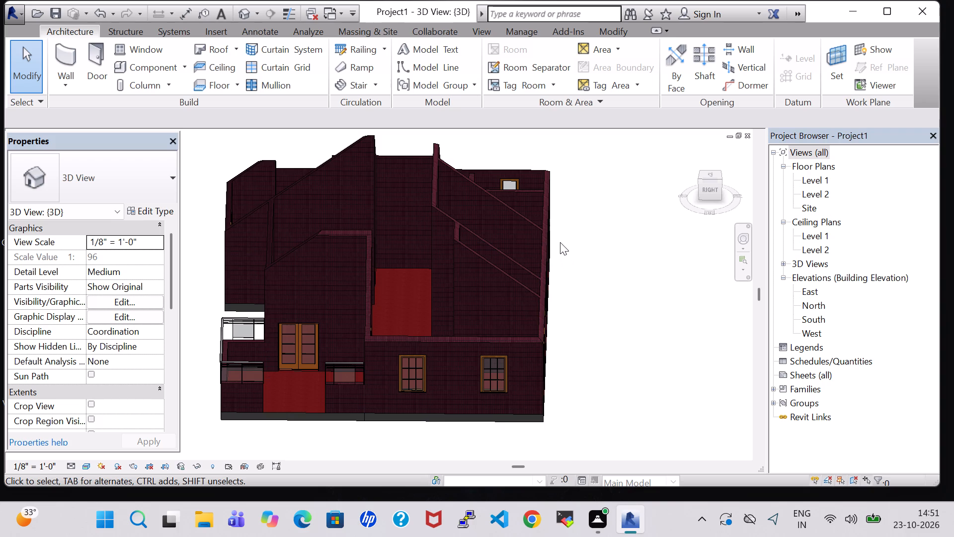
pyautogui.keyDown('shift'); pyautogui.moveTo(560, 242); pyautogui.dragTo(559, 388, button='middle'); pyautogui.keyUp('shift')
pyautogui.keyDown('shift'); pyautogui.scroll(-1, 559, 387); pyautogui.keyUp('shift')
pyautogui.keyDown('shift'); pyautogui.moveTo(577, 204); pyautogui.dragTo(575, 292, button='middle'); pyautogui.keyUp('shift')
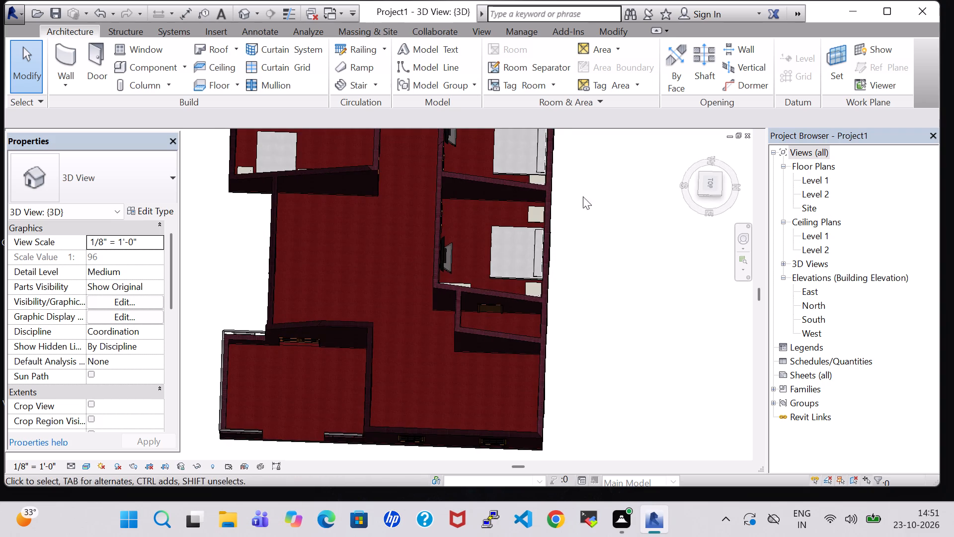
pyautogui.moveTo(583, 174); pyautogui.dragTo(572, 339, button='middle')
pyautogui.keyDown('shift'); pyautogui.moveTo(578, 319); pyautogui.dragTo(594, 368, button='middle'); pyautogui.keyUp('shift')
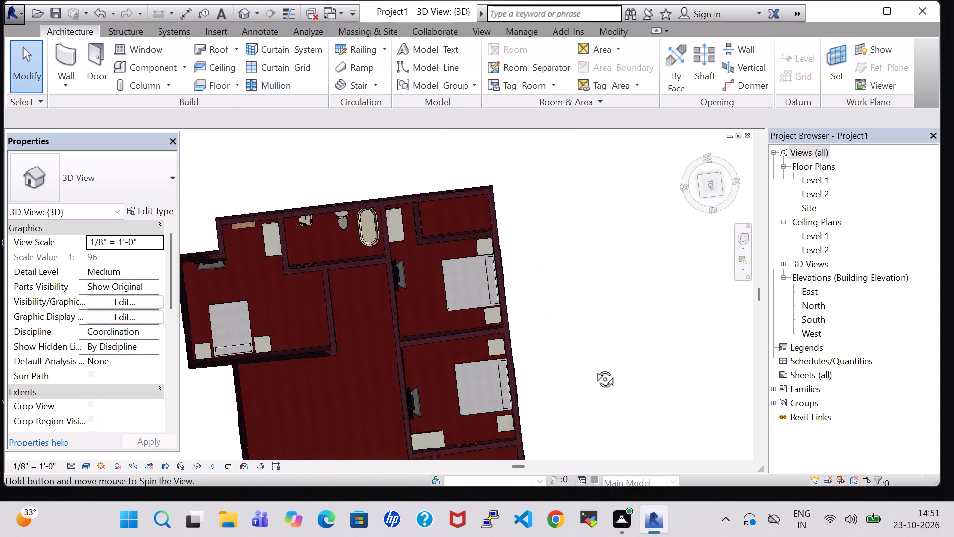
pyautogui.keyDown('shift'); pyautogui.moveTo(594, 368); pyautogui.dragTo(583, 306, button='middle'); pyautogui.keyUp('shift')
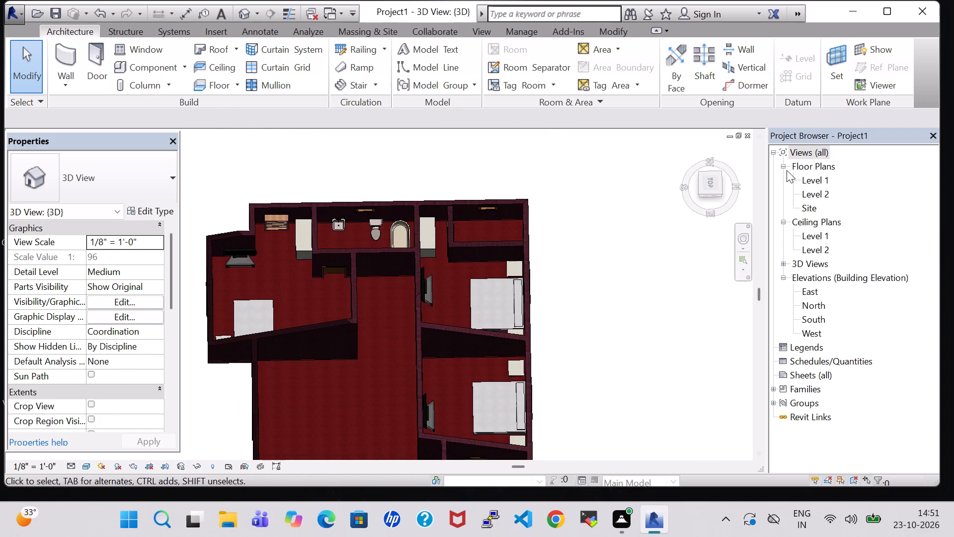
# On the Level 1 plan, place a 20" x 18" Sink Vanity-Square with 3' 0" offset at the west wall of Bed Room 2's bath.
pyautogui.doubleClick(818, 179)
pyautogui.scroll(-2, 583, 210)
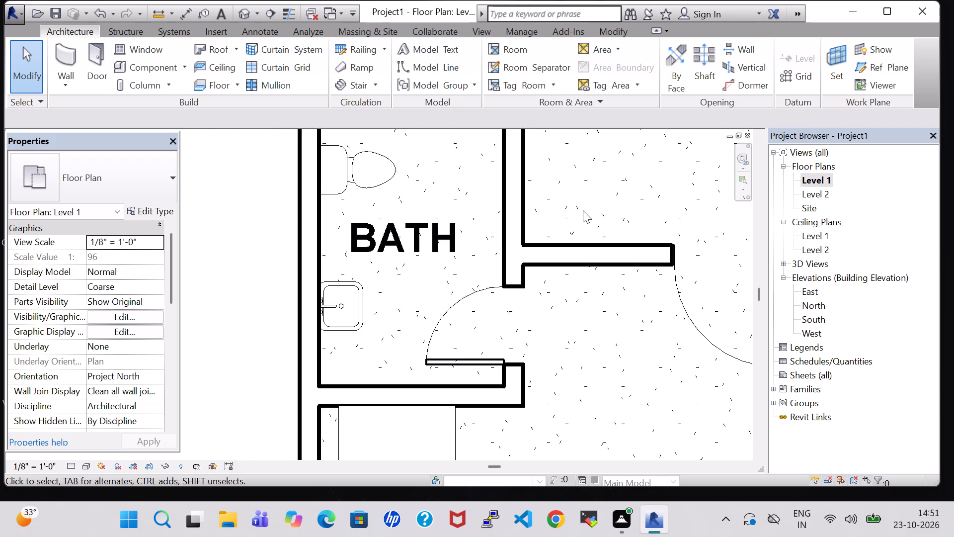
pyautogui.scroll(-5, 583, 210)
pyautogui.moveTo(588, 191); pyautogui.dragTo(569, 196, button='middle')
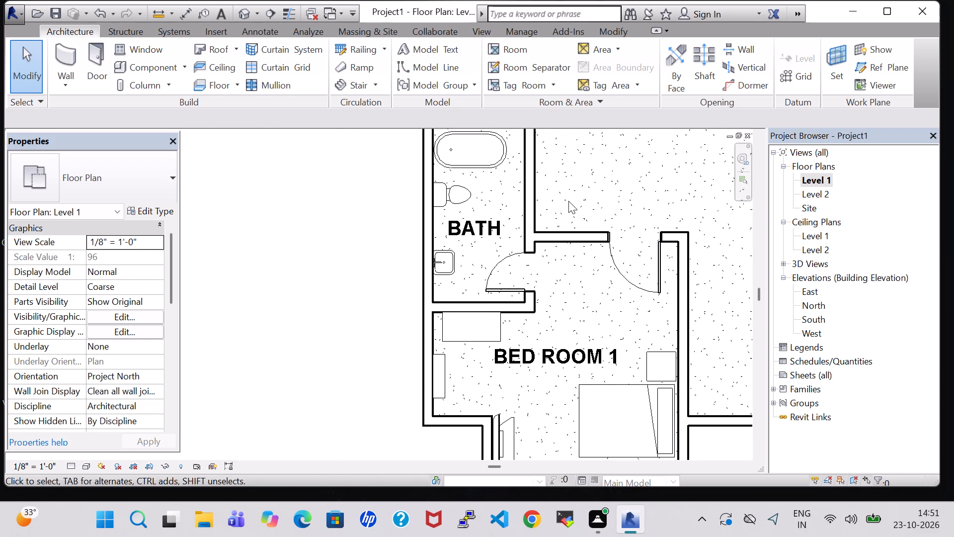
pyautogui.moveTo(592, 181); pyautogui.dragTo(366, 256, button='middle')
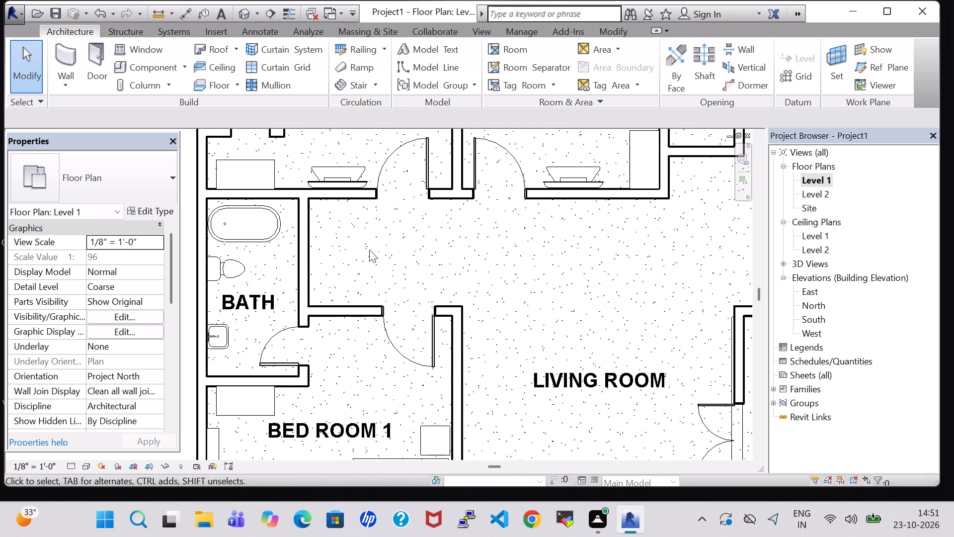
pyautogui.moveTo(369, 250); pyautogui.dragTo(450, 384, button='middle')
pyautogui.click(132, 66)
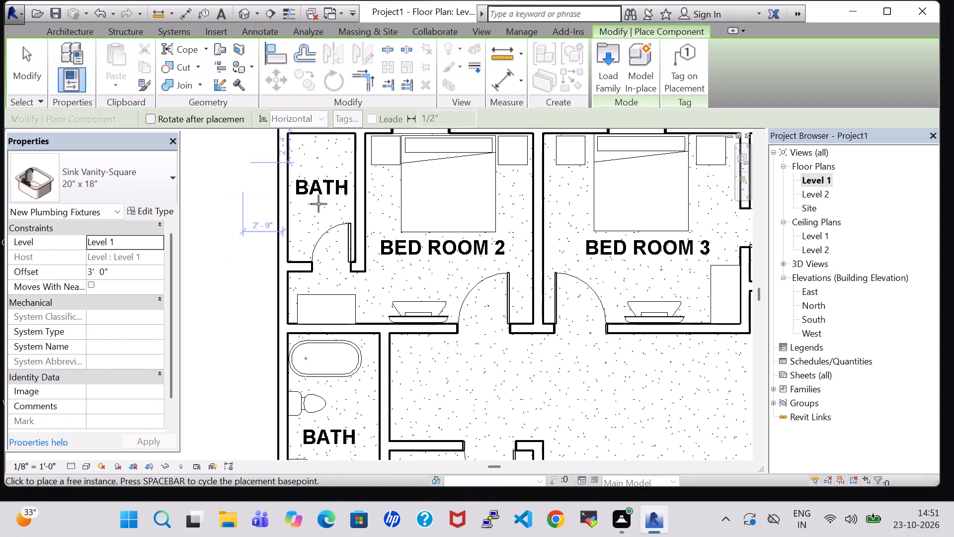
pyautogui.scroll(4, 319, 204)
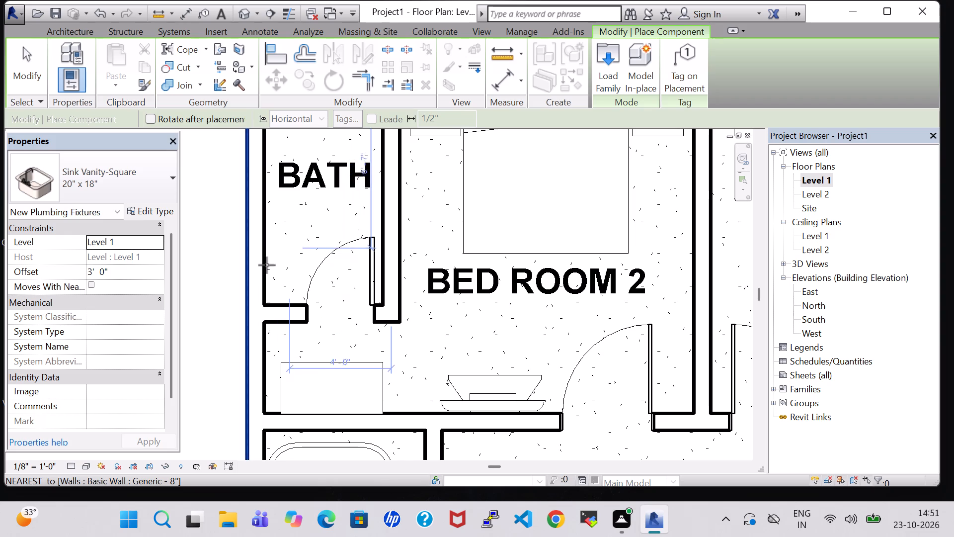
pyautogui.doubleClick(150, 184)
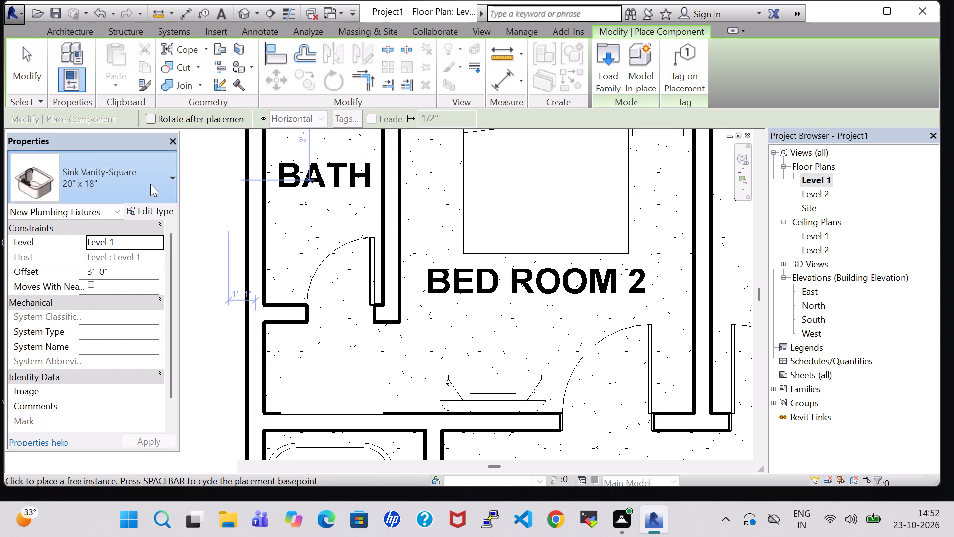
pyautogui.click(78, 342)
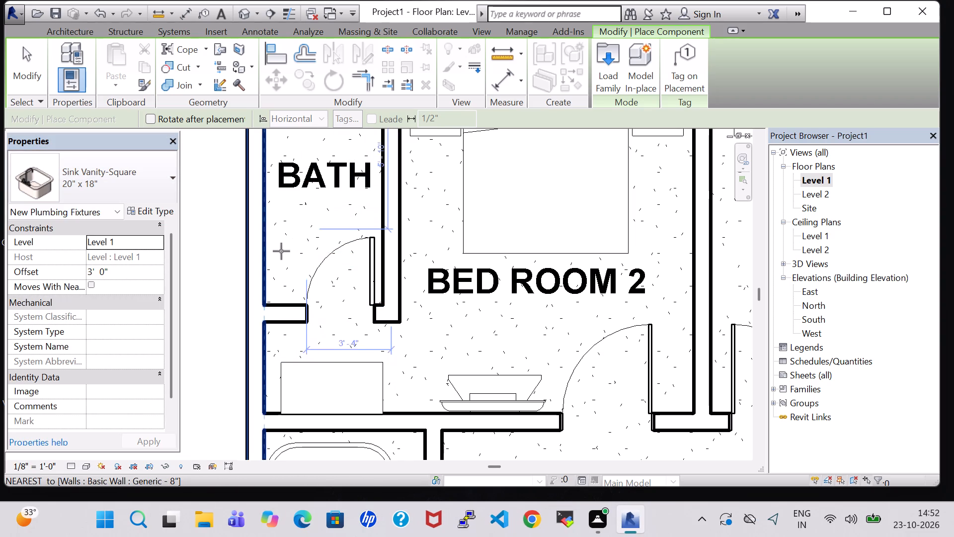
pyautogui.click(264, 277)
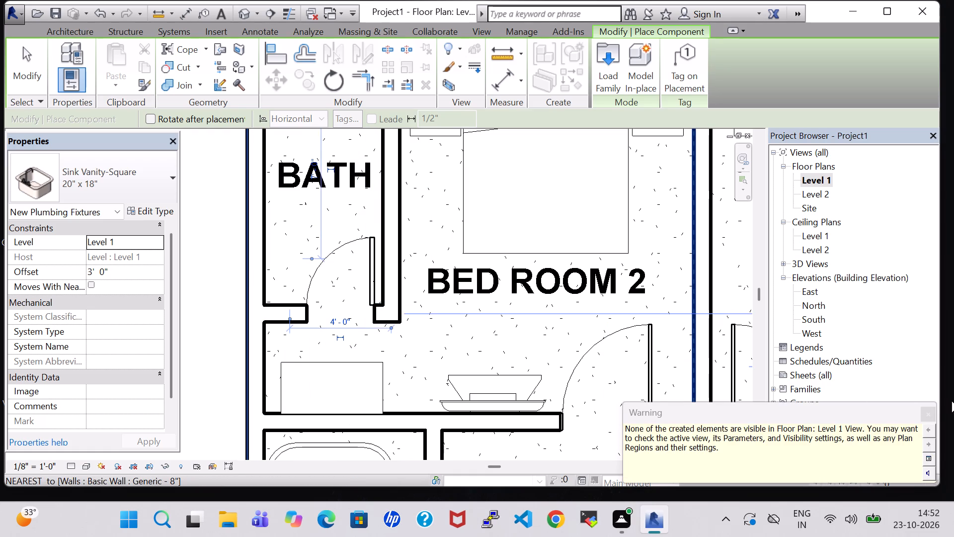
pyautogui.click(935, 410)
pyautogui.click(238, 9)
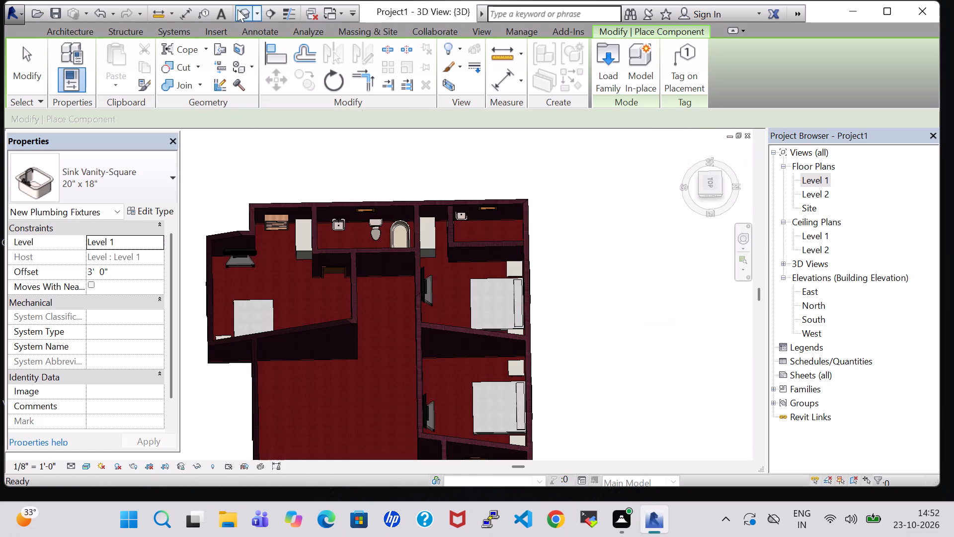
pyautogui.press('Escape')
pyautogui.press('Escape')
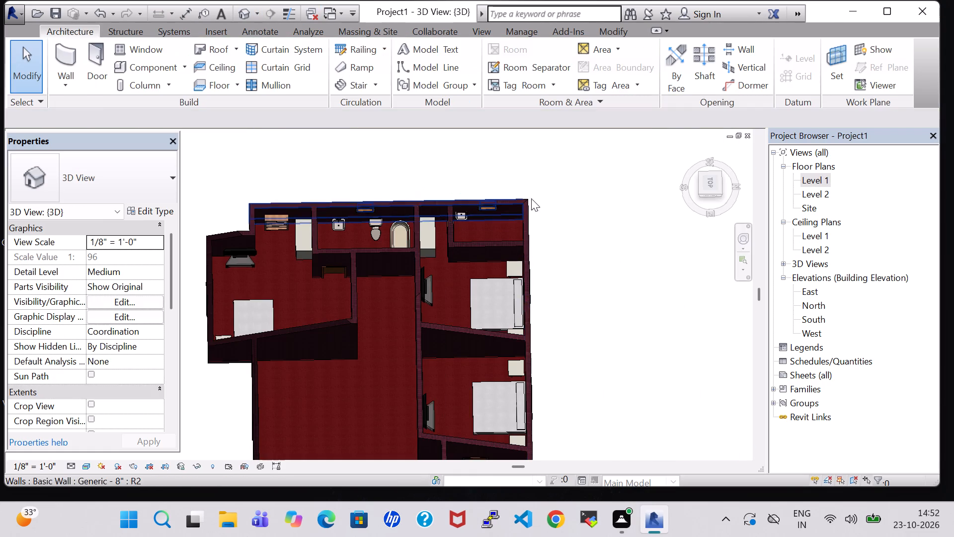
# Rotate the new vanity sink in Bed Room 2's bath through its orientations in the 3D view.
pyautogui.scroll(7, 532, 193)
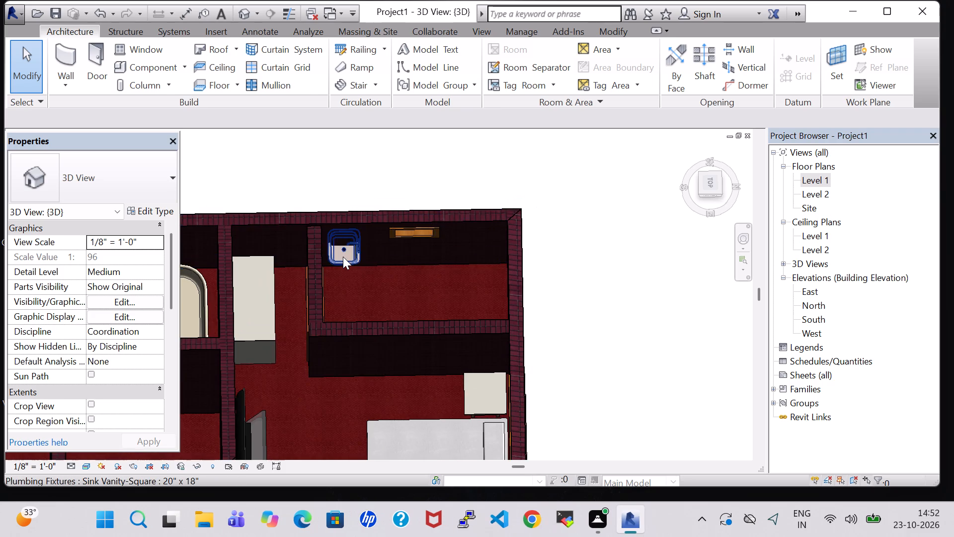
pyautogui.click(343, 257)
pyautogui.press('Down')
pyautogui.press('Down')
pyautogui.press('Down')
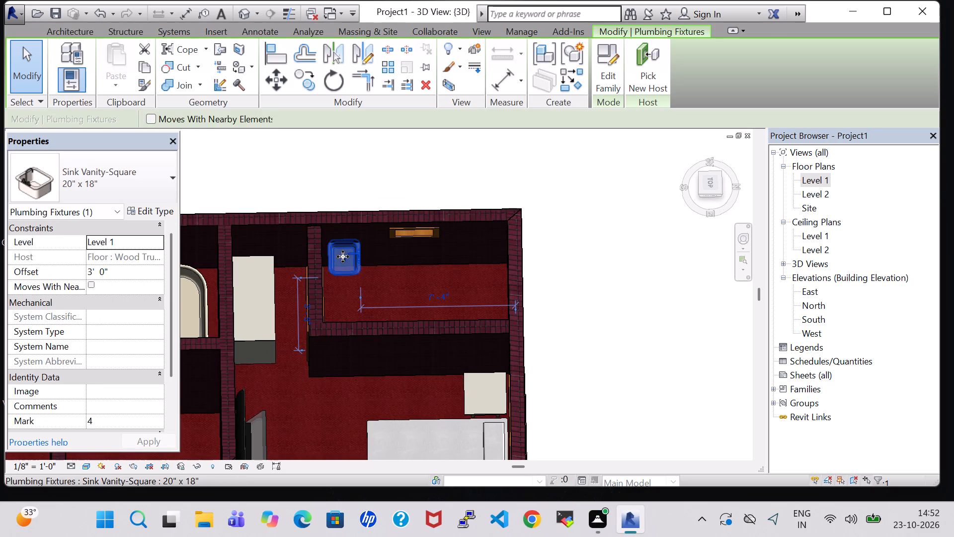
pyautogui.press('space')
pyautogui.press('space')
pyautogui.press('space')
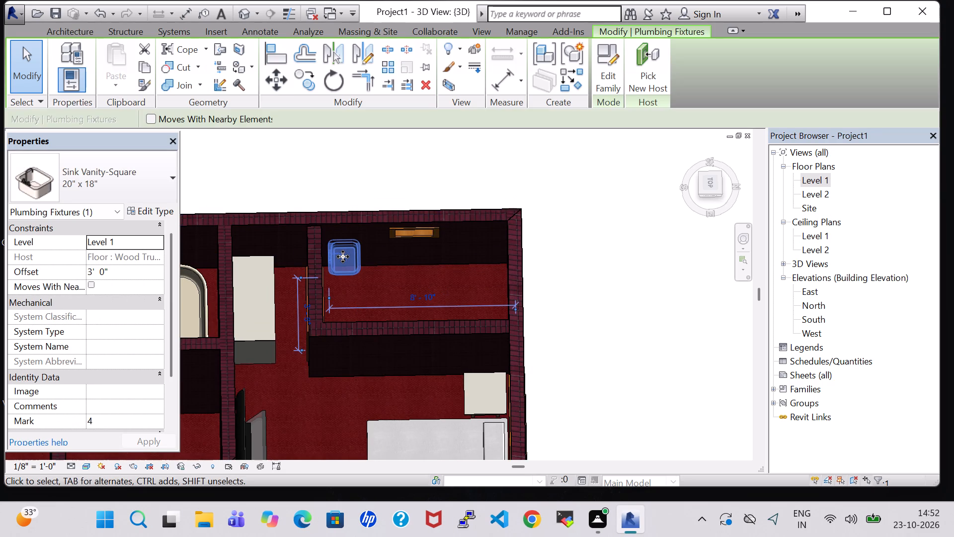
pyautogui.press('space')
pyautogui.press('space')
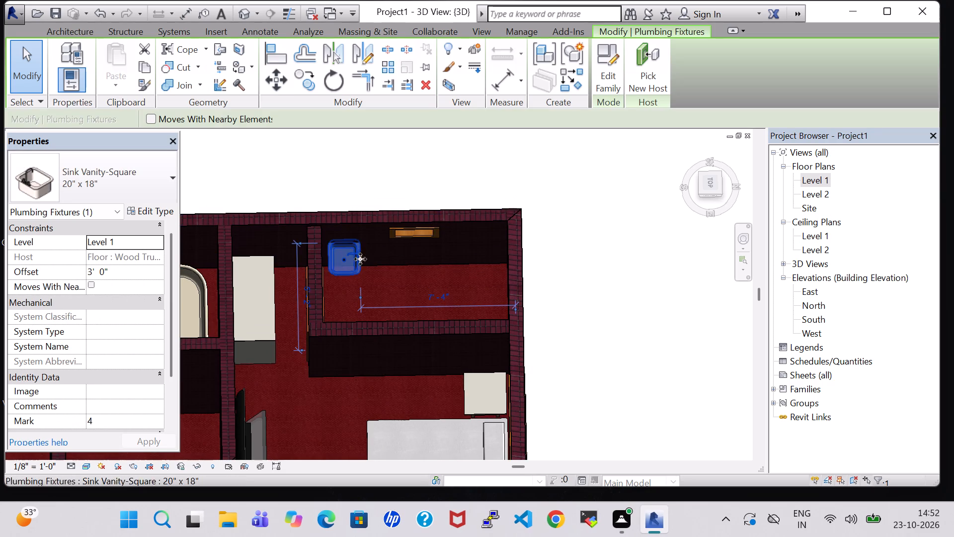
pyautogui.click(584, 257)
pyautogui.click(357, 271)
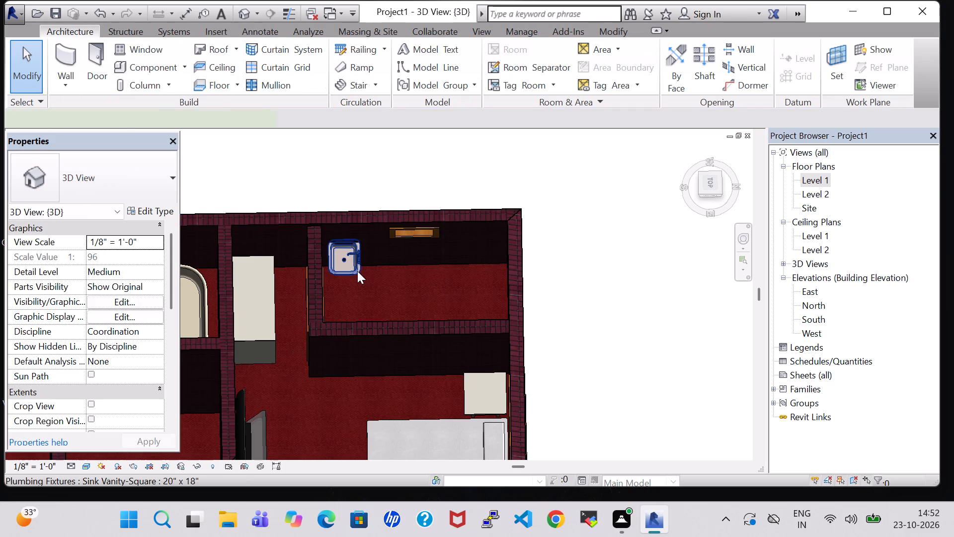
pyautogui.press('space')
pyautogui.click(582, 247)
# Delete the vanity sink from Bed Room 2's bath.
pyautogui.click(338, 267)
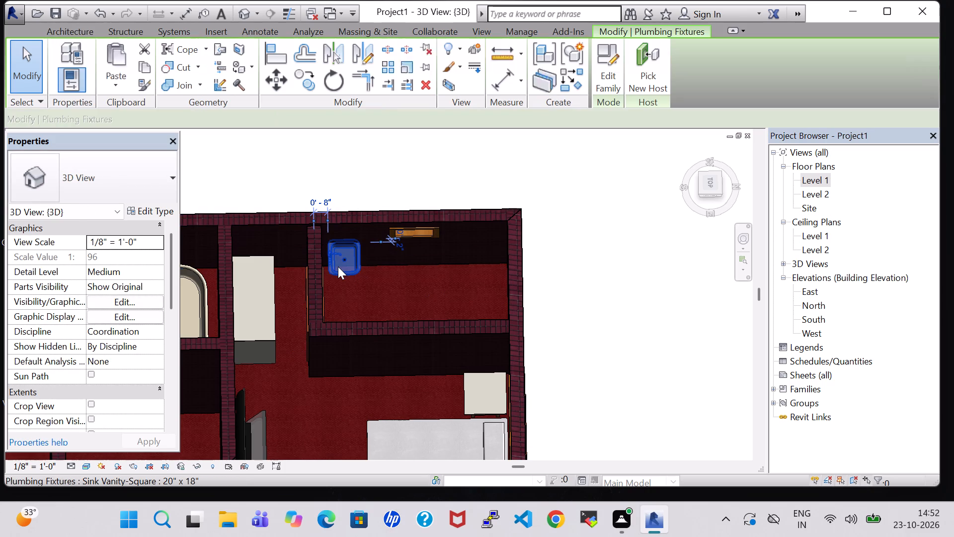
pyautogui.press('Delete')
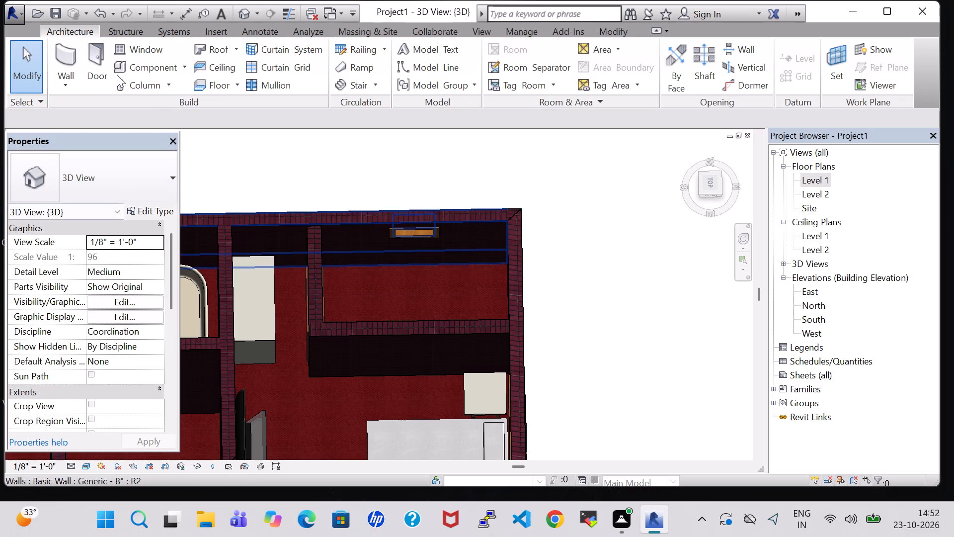
# Place a 20" x 18" Sink Vanity-Square with a 2' 0" offset in Bed Room 2's bath on the Level 1 plan.
pyautogui.click(134, 70)
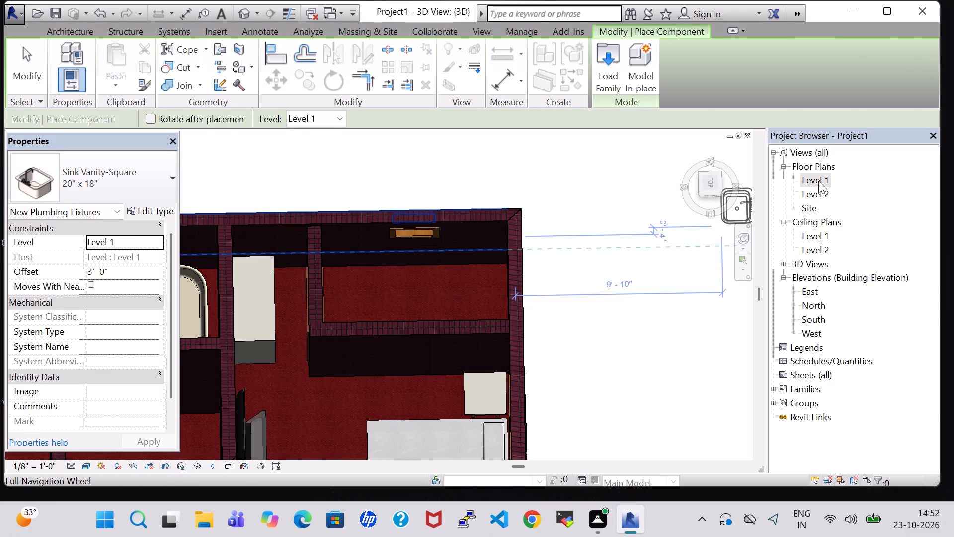
pyautogui.doubleClick(818, 181)
pyautogui.scroll(-5, 279, 237)
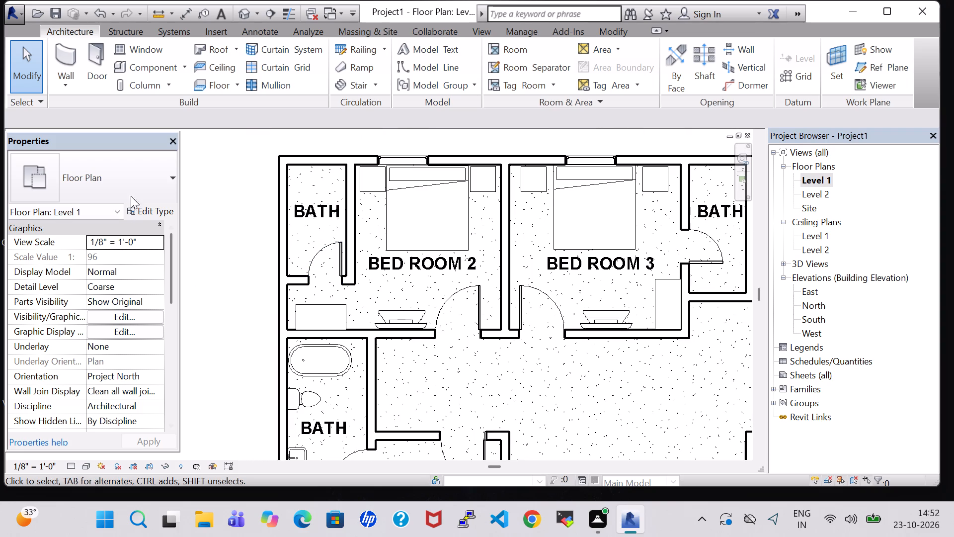
pyautogui.click(125, 74)
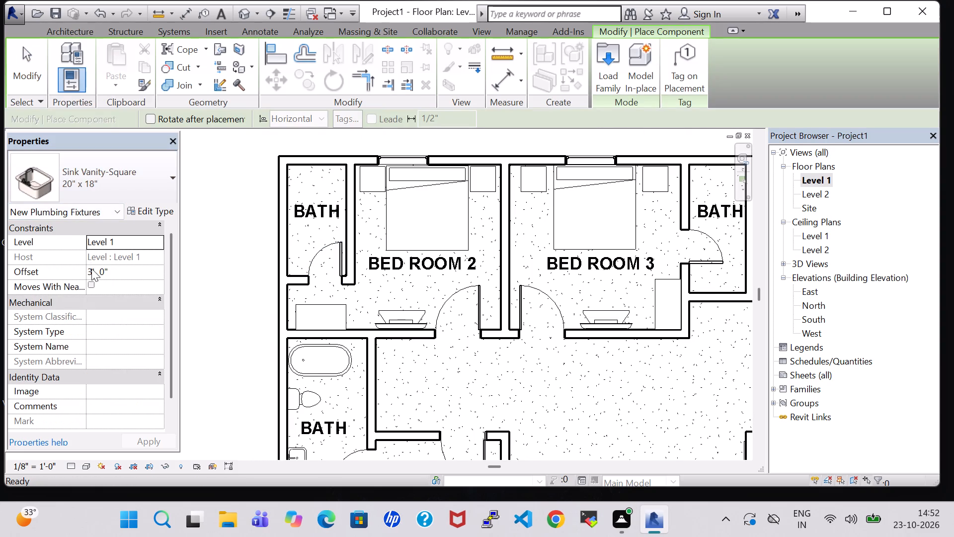
pyautogui.click(91, 271)
pyautogui.press('Right')
pyautogui.press('BackSpace')
pyautogui.press('2')
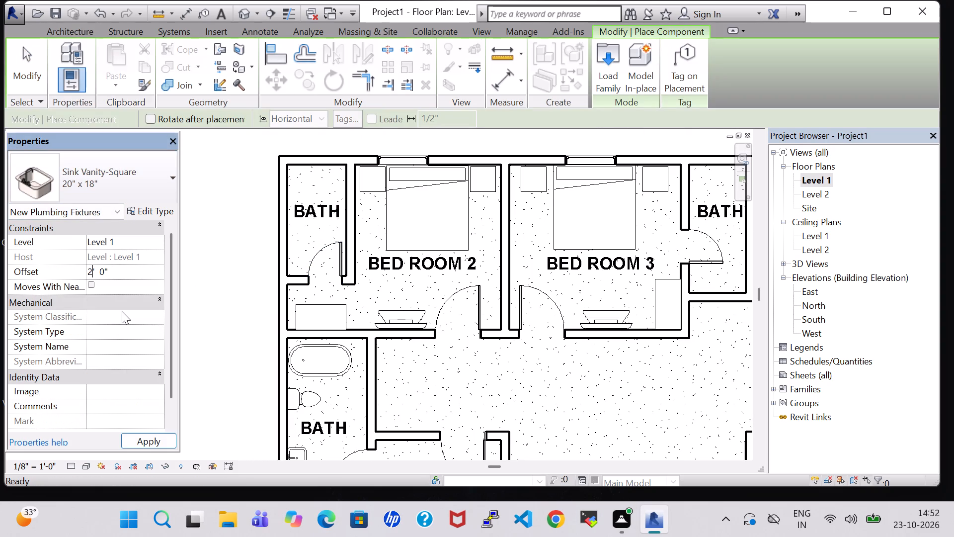
pyautogui.press('Return')
pyautogui.scroll(4, 307, 231)
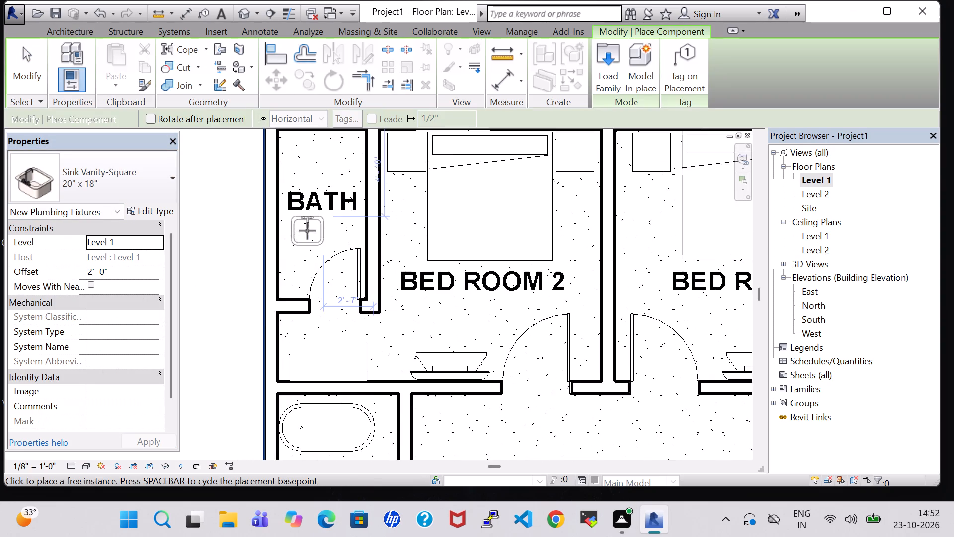
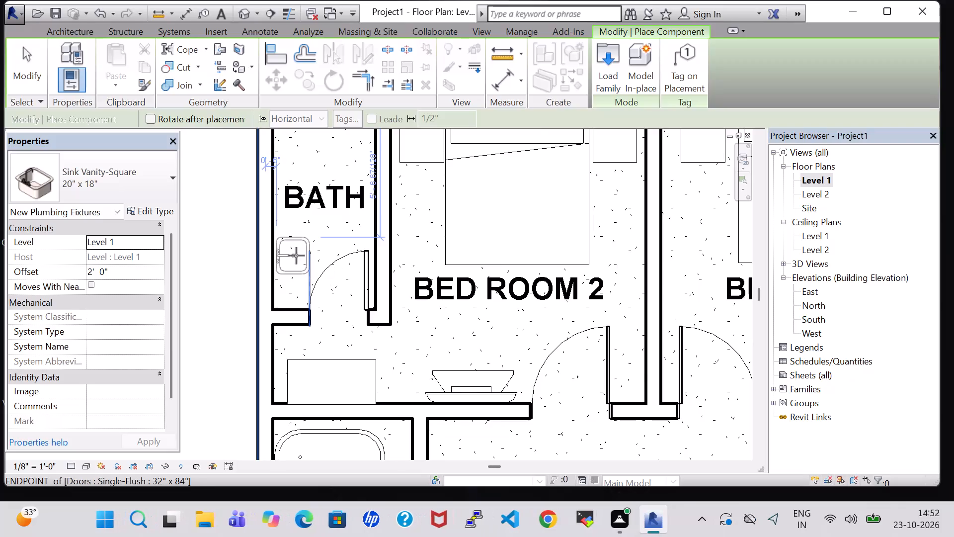
# Place the Sink Vanity-Square 20" x 18" against the outer side wall of the bath beside Bed Room 2, near the door.
pyautogui.scroll(5, 296, 256)
pyautogui.click(286, 263)
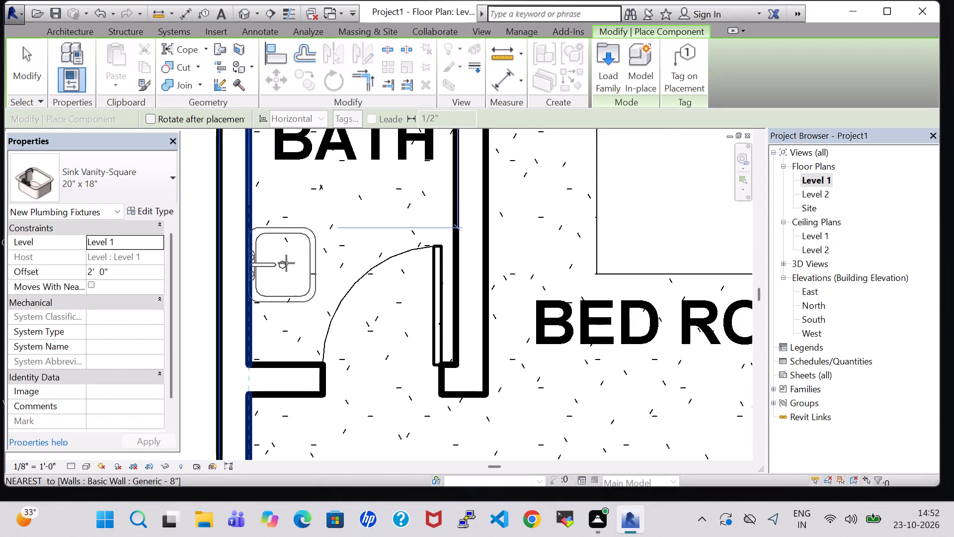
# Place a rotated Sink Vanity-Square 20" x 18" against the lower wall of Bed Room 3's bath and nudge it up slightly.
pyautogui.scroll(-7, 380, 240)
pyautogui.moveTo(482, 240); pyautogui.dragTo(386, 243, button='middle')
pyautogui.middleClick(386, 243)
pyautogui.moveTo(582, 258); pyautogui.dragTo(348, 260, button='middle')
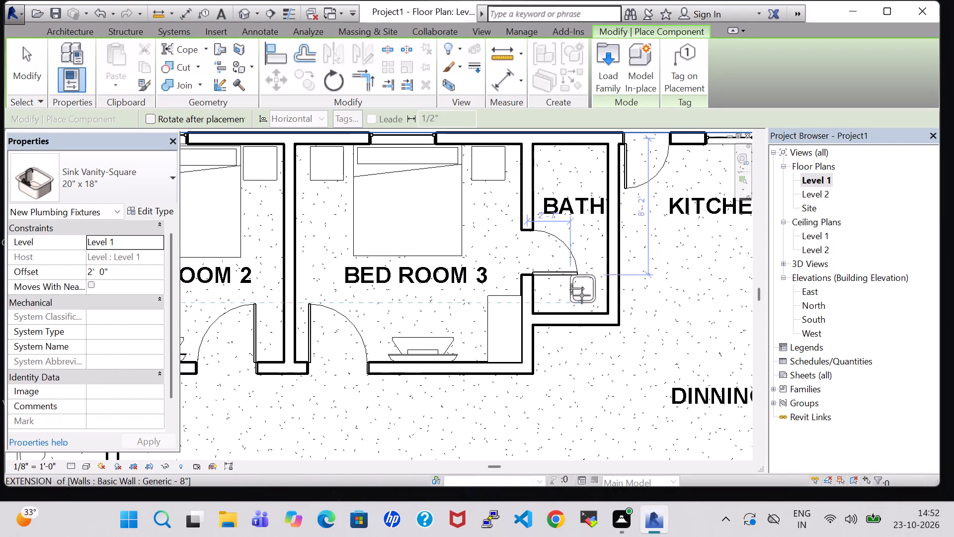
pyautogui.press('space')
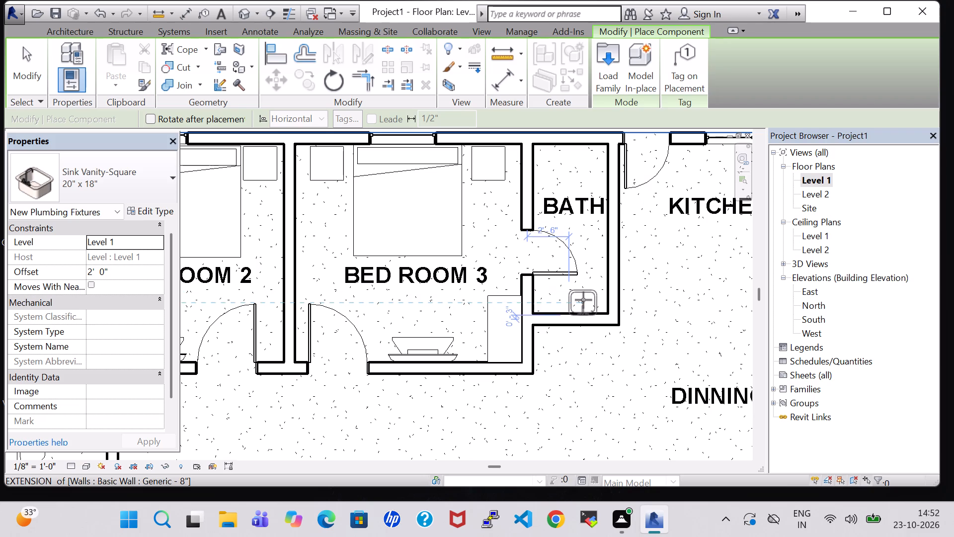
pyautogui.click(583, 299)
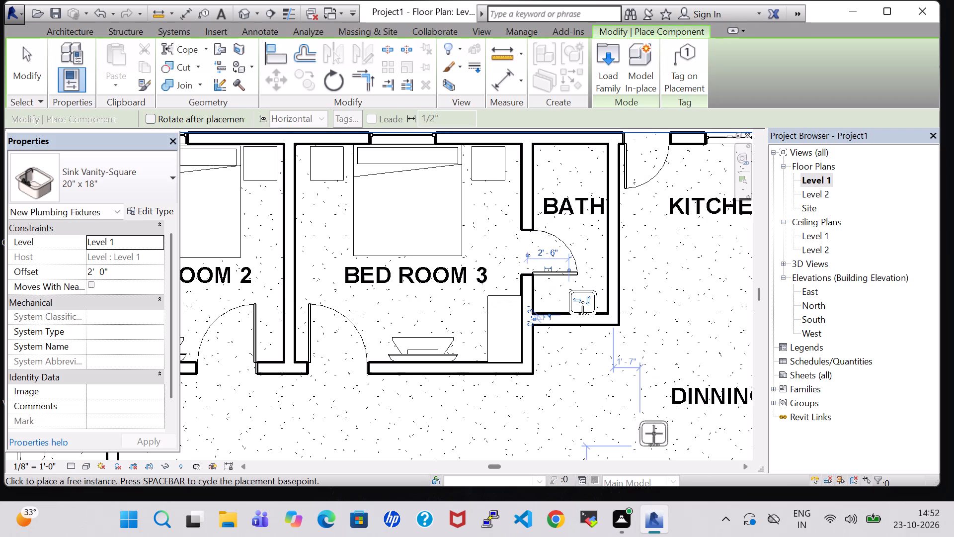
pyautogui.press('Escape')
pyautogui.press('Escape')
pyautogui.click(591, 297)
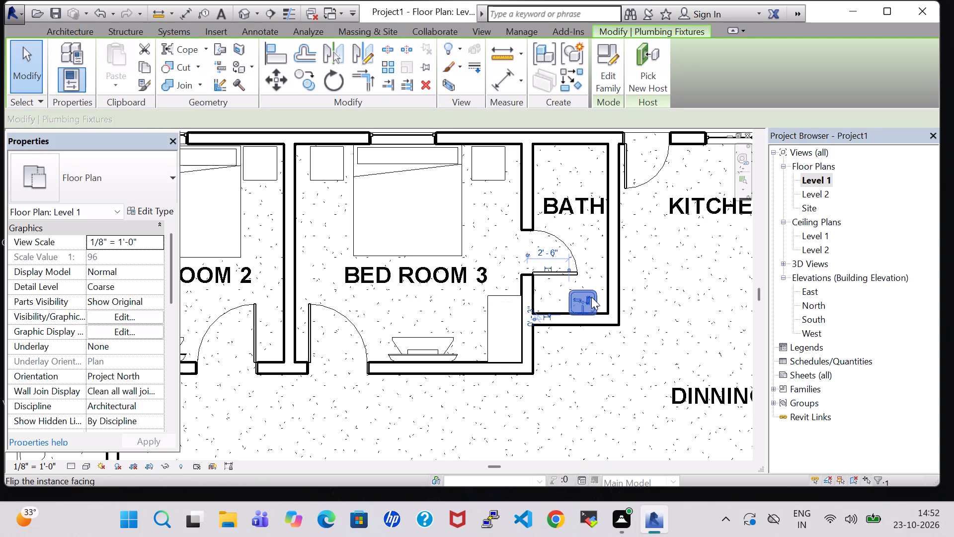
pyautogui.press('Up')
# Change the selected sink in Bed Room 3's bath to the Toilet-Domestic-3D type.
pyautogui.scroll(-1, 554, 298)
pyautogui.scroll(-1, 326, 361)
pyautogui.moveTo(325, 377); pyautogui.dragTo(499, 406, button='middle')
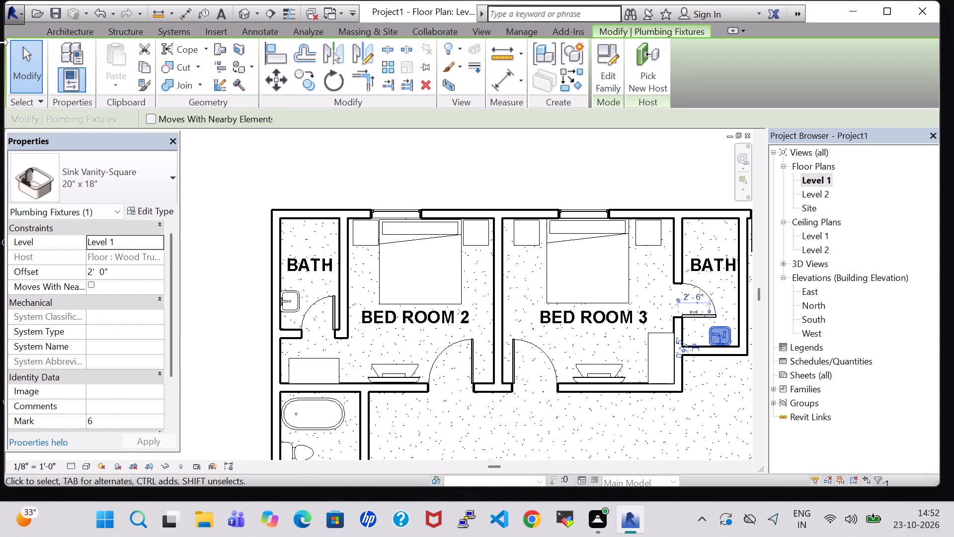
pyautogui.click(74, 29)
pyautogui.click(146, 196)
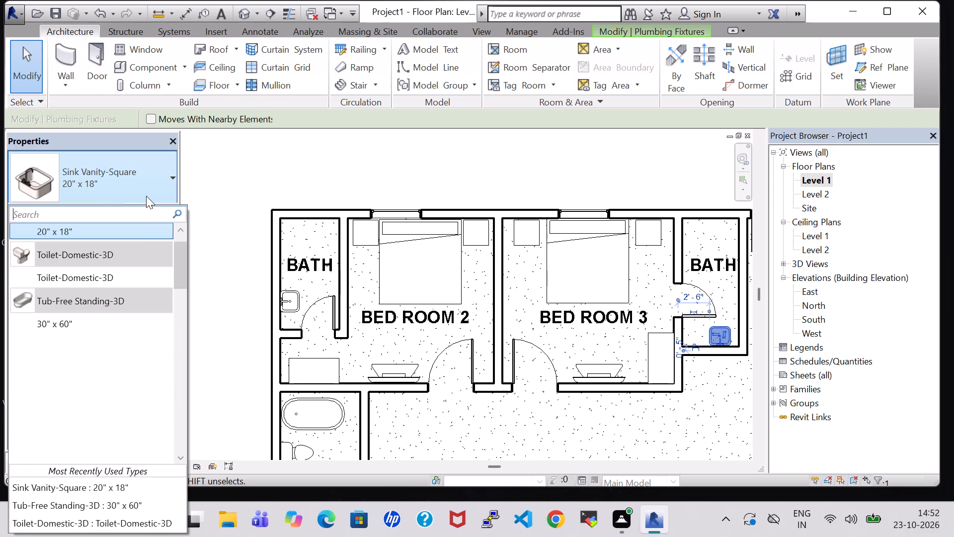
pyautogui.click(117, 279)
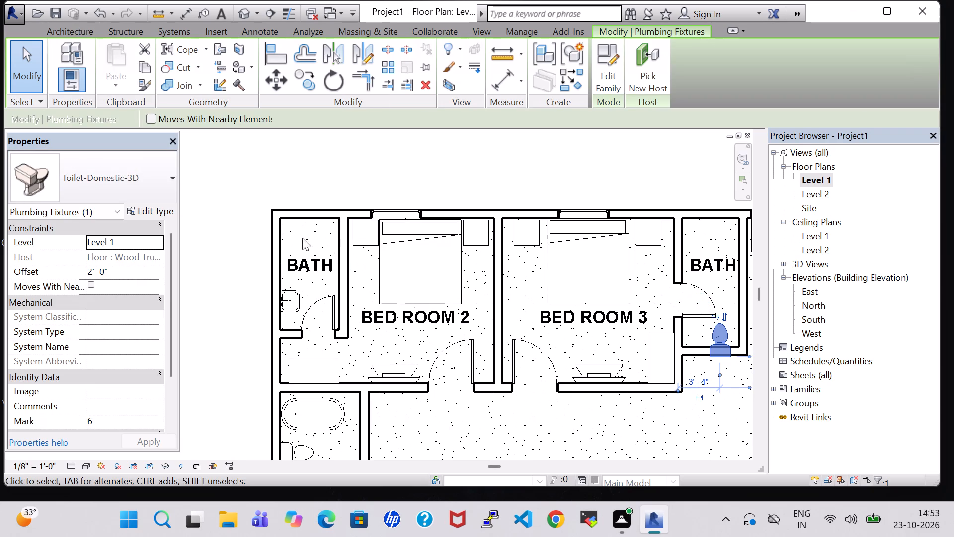
# Place a Toilet-Domestic-3D component near the upper wall of the bath beside Bed Room 2.
pyautogui.click(70, 30)
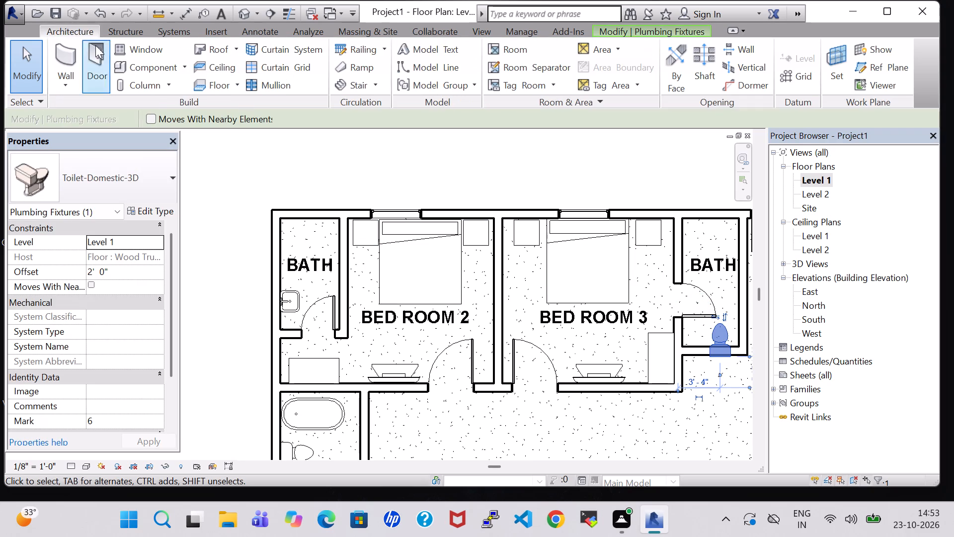
pyautogui.doubleClick(154, 66)
pyautogui.click(146, 196)
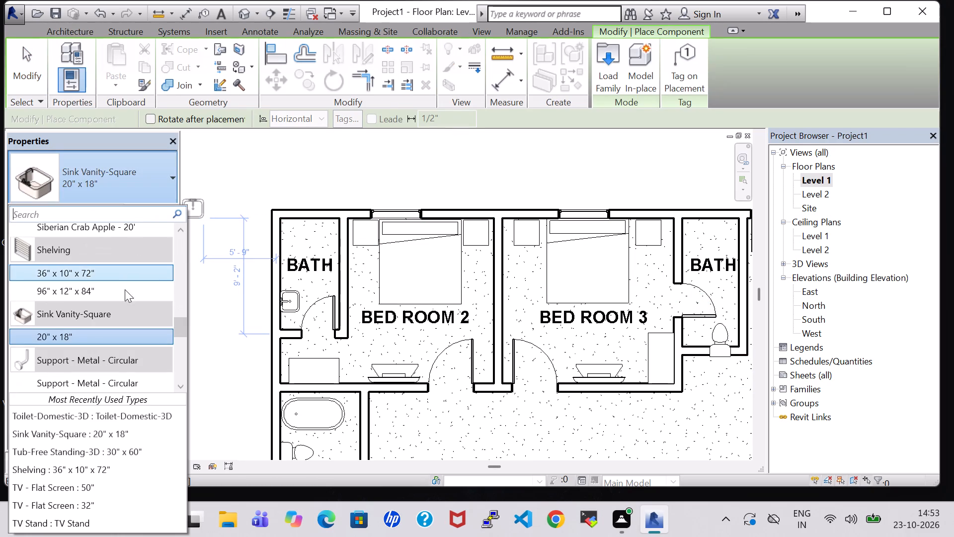
pyautogui.scroll(17, 91, 300)
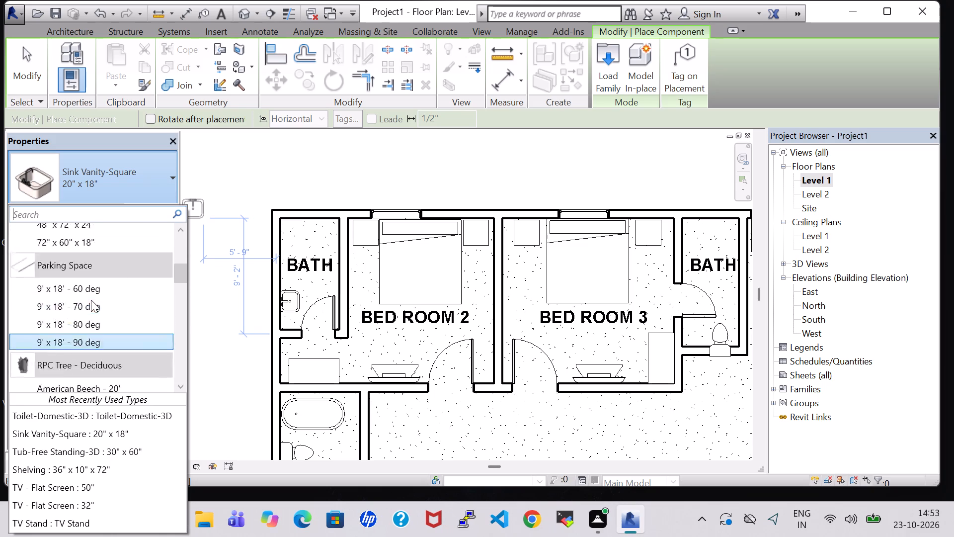
pyautogui.scroll(8, 91, 300)
pyautogui.scroll(-20, 91, 300)
pyautogui.scroll(-5, 91, 300)
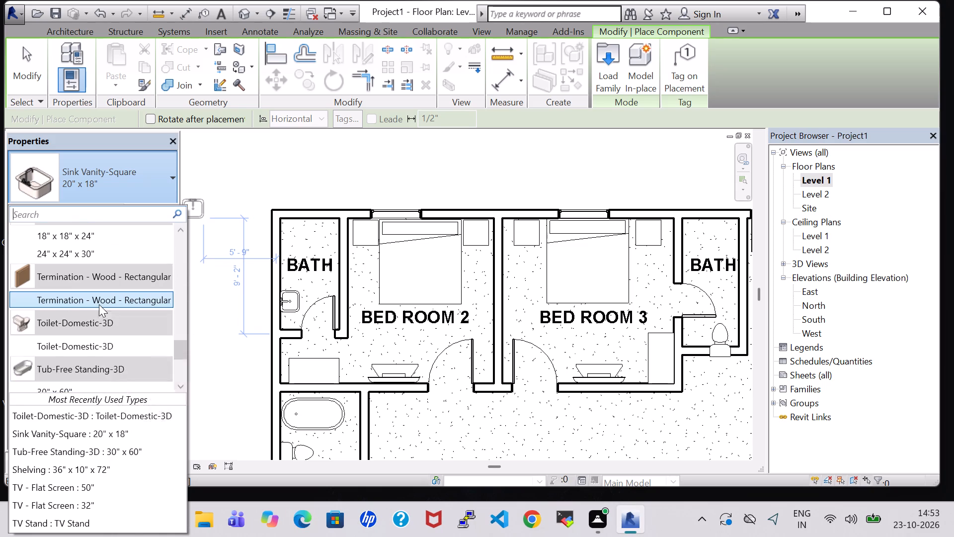
pyautogui.click(76, 340)
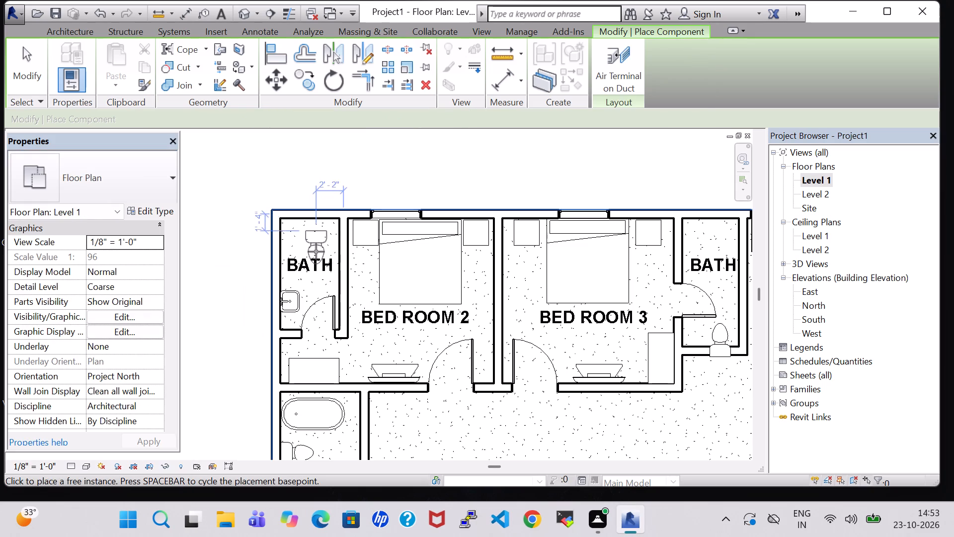
pyautogui.scroll(4, 316, 252)
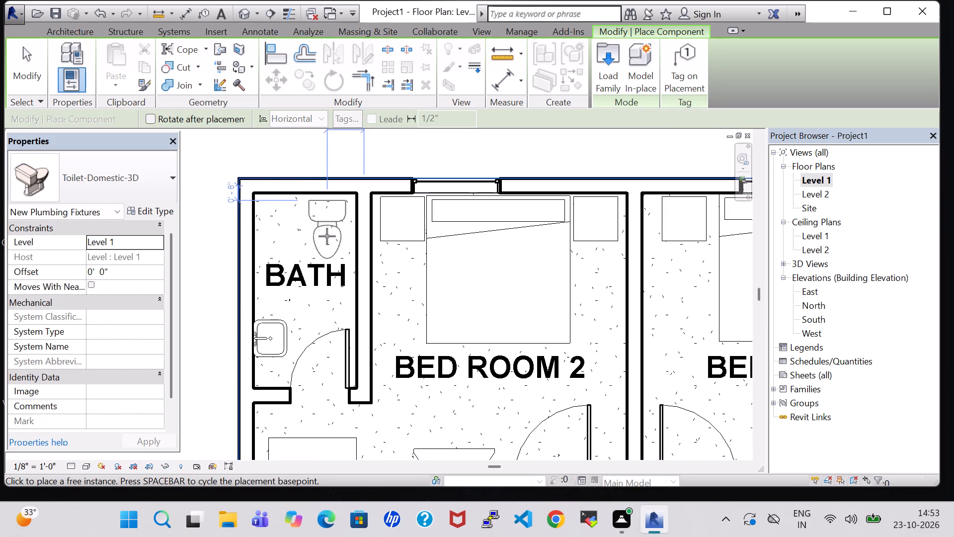
pyautogui.click(327, 236)
pyautogui.press('Escape')
pyautogui.press('Escape')
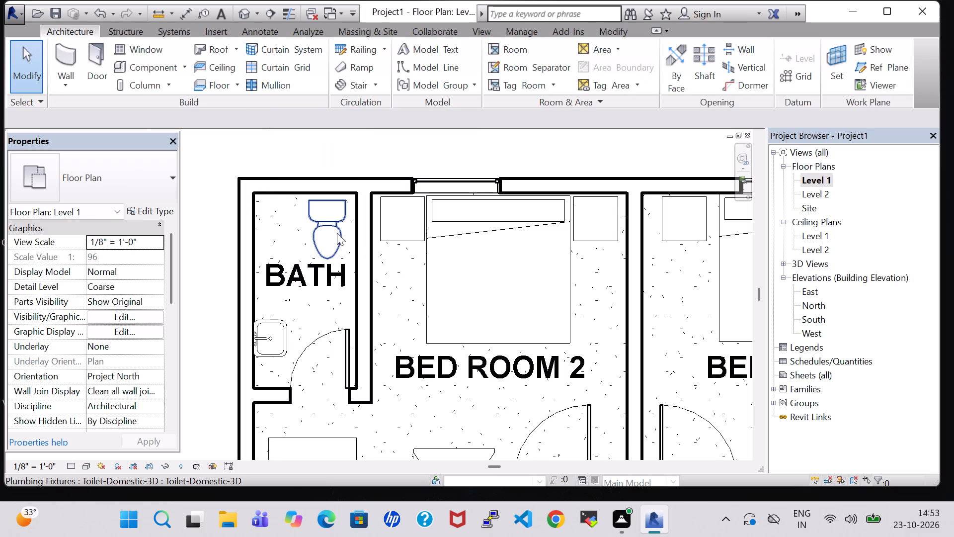
# Nudge the toilet in Bed Room 2's bath up to the upper wall and slightly toward the bedroom.
pyautogui.click(339, 218)
pyautogui.press('Up')
pyautogui.press('Up')
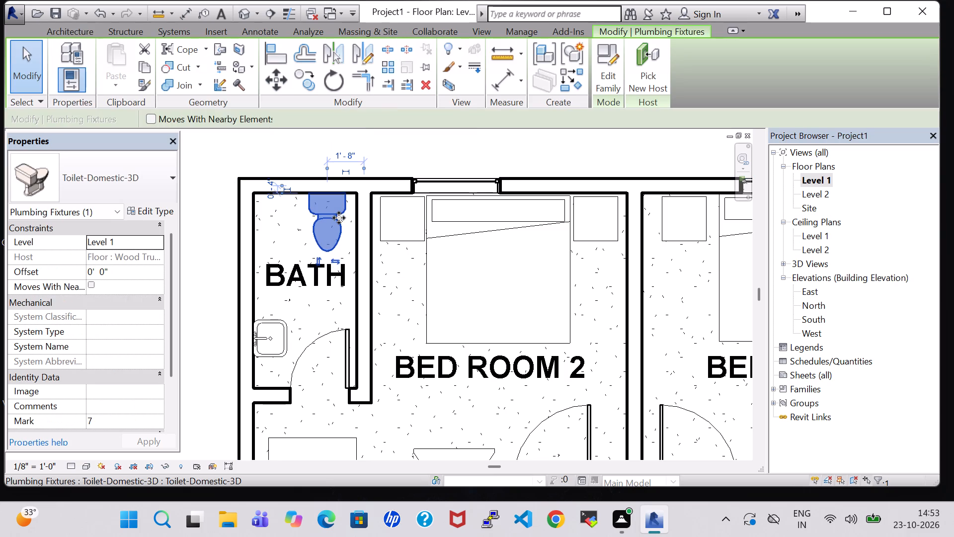
pyautogui.press('Right')
pyautogui.press('Down')
pyautogui.press('Up')
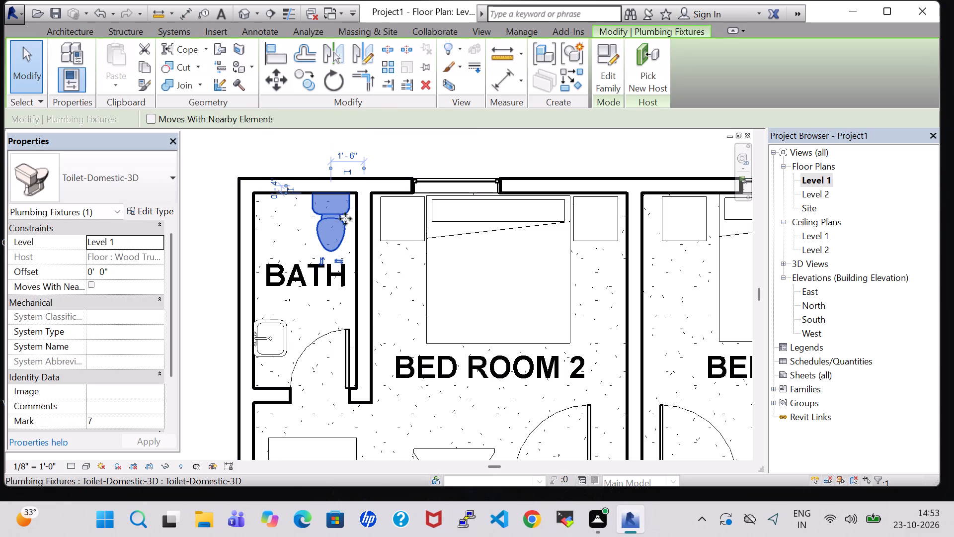
# Change the toilet in Bed Room 2's bath to the Tub-Free Standing-3D 30" x 60" type.
pyautogui.click(116, 182)
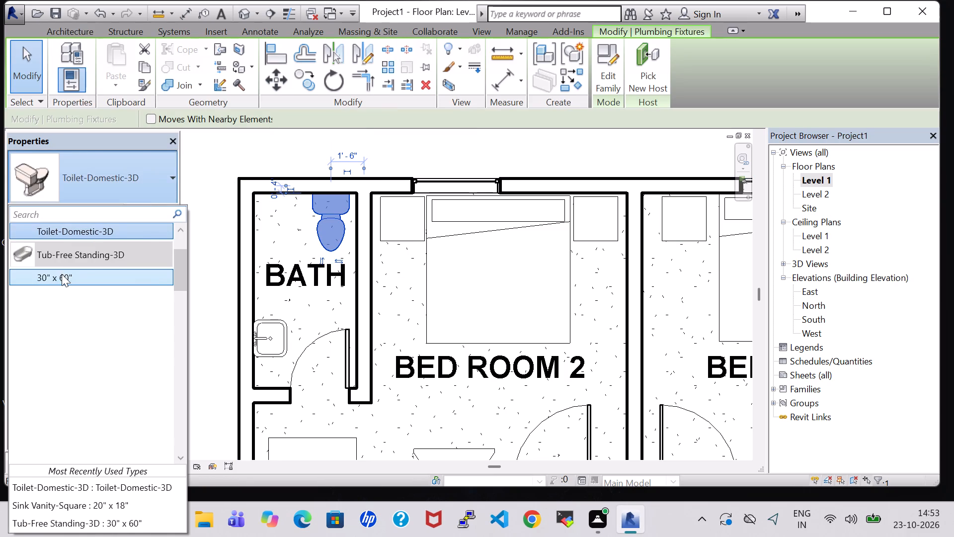
pyautogui.click(62, 274)
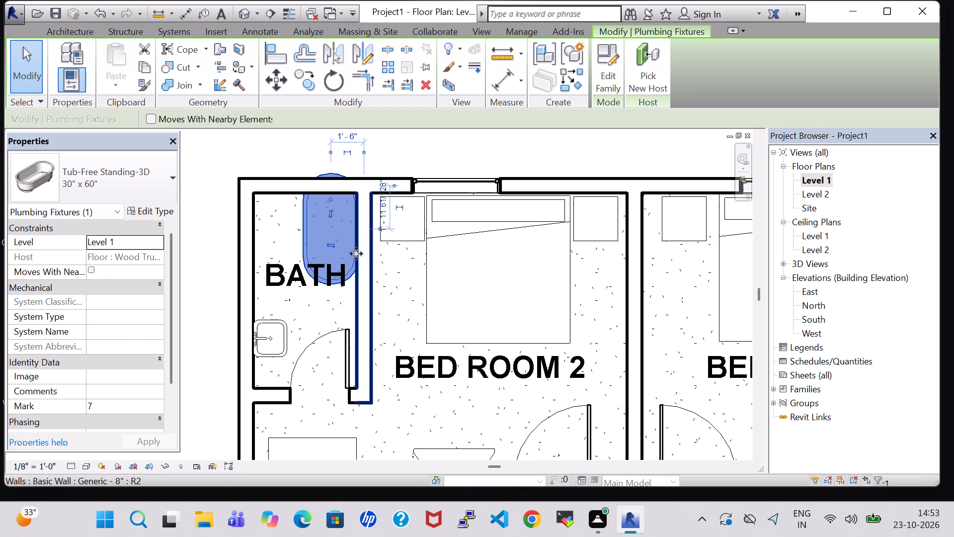
# Move the tub into the upper outer corner of Bed Room 2's bath and nudge it into position clear of the sink.
pyautogui.moveTo(306, 224); pyautogui.dragTo(260, 248)
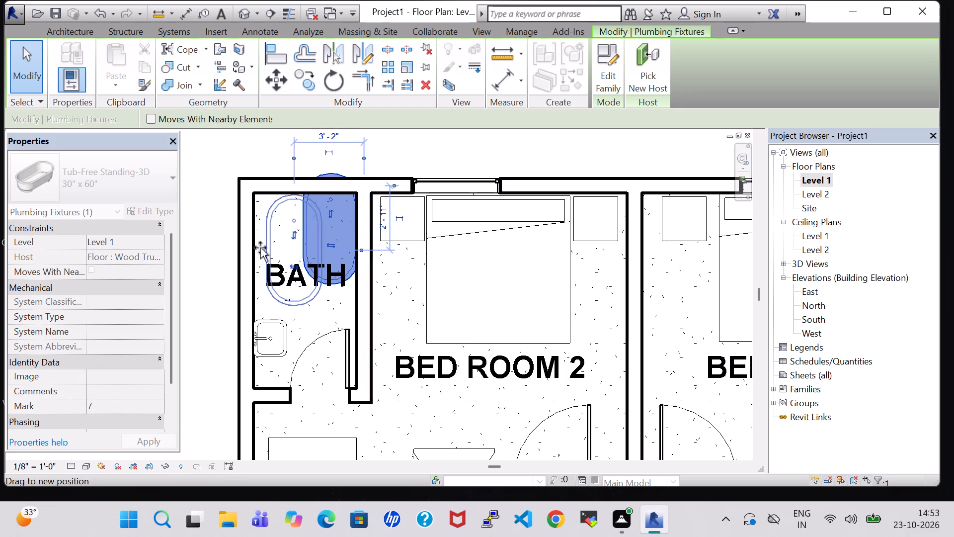
pyautogui.moveTo(260, 248); pyautogui.dragTo(256, 249)
pyautogui.click(256, 249)
pyautogui.click(194, 233)
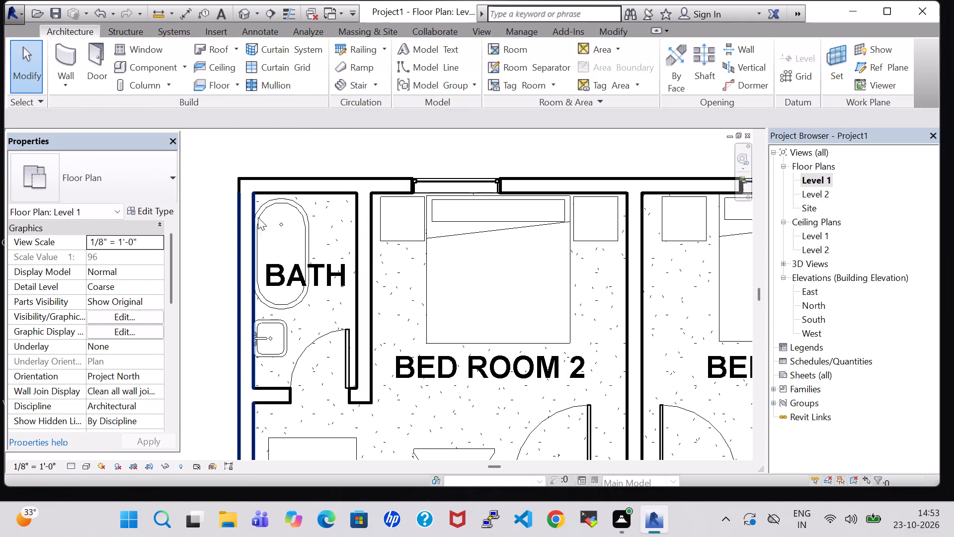
pyautogui.click(303, 207)
pyautogui.press('Up')
pyautogui.press('Right')
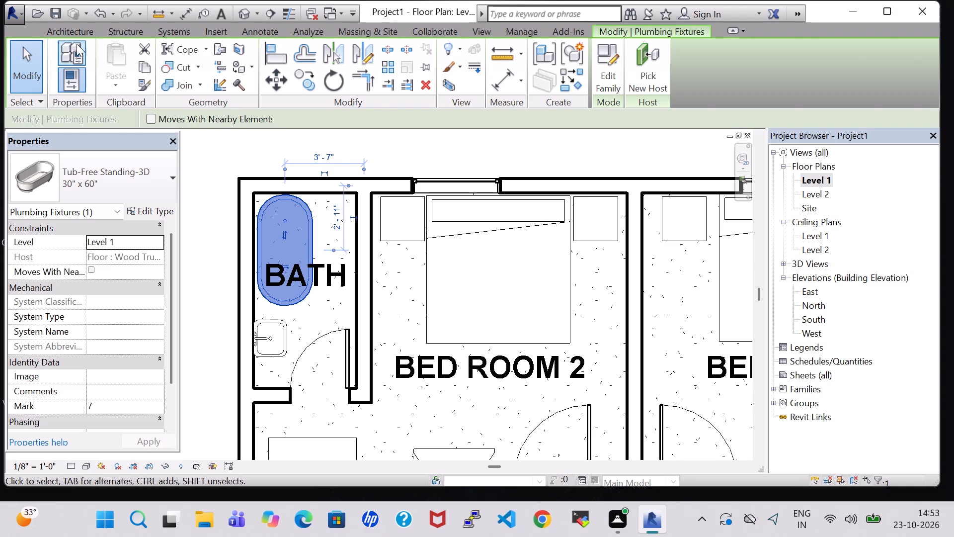
# Place a Toilet-Domestic-3D beside the tub against the upper wall of Bed Room 2's bath.
pyautogui.click(66, 28)
pyautogui.click(153, 68)
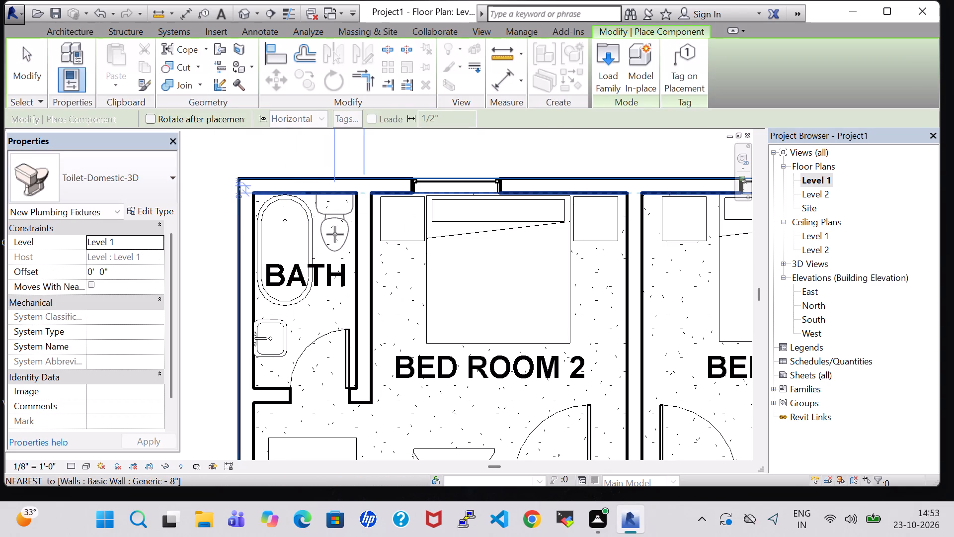
pyautogui.click(335, 234)
pyautogui.press('Escape')
pyautogui.press('Escape')
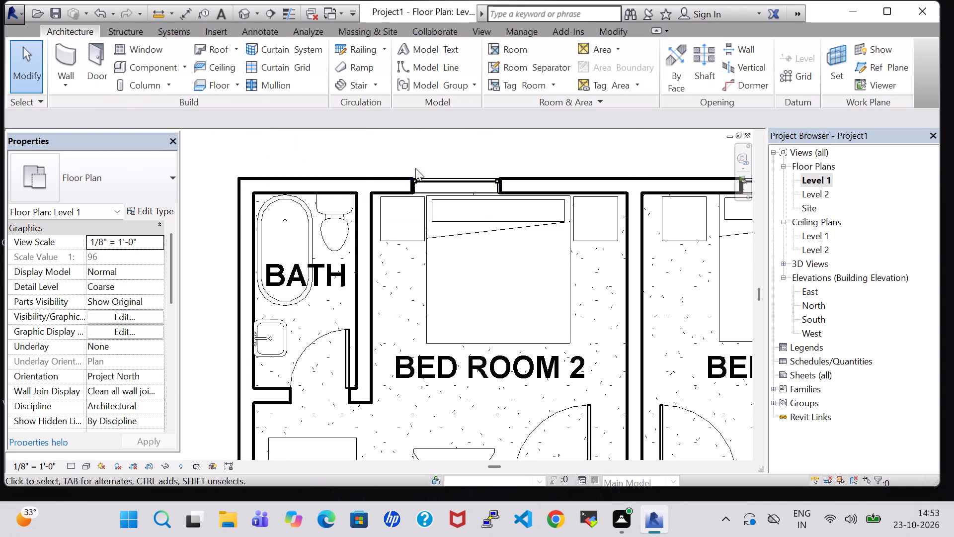
pyautogui.click(328, 237)
pyautogui.press('Down')
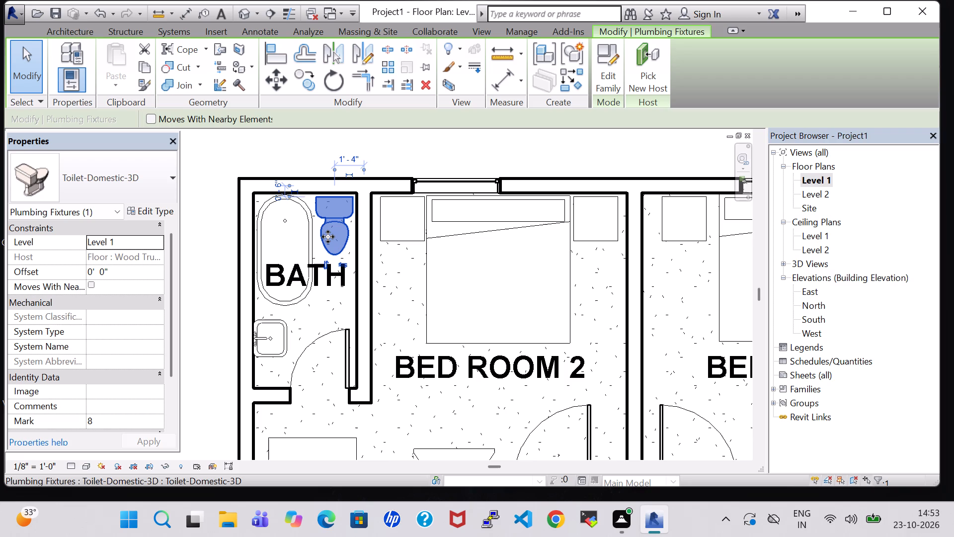
pyautogui.press('Up')
pyautogui.click(214, 244)
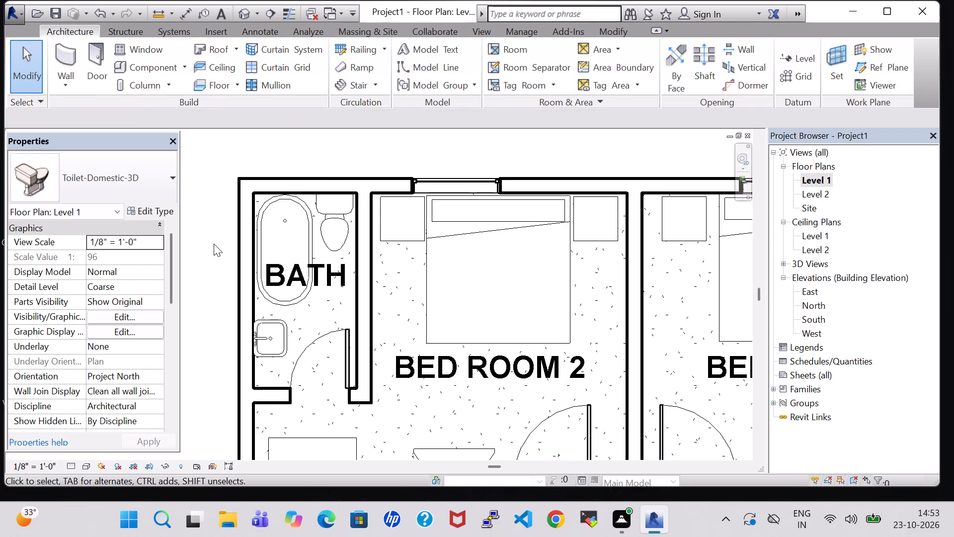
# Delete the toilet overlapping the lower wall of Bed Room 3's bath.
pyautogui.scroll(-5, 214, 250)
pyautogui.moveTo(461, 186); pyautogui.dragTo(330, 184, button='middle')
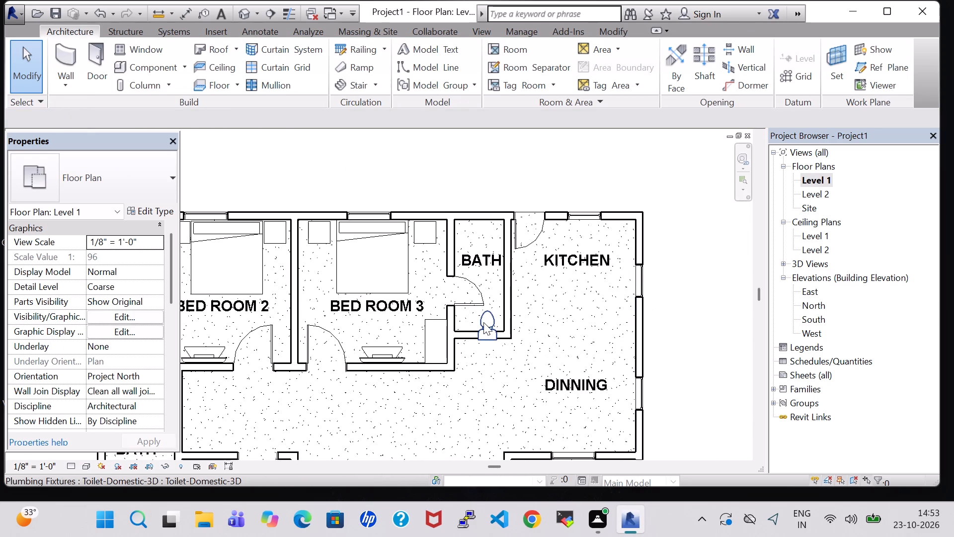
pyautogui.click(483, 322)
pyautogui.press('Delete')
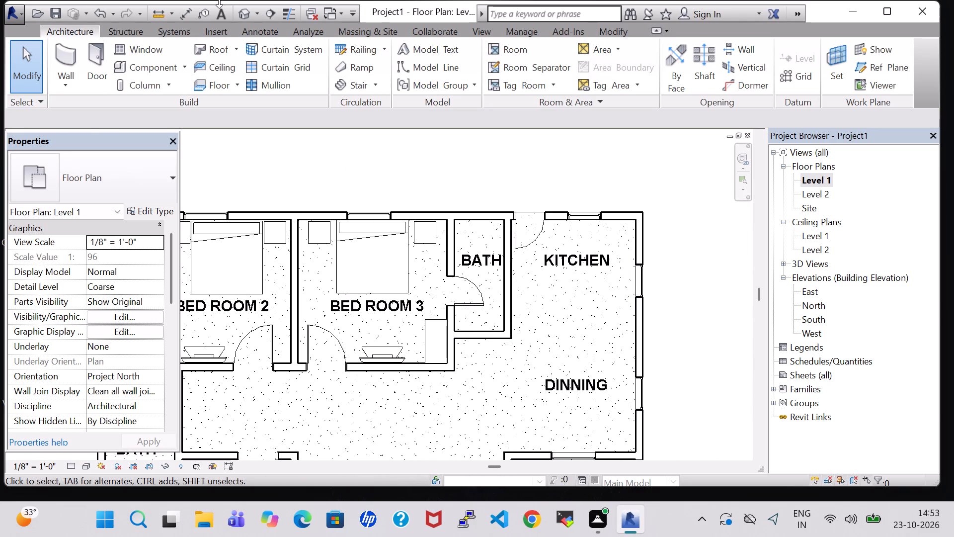
# Examine the bathroom fixtures and bedroom layout in the default 3D view, and return to the Level 1 floor plan.
pyautogui.click(237, 19)
pyautogui.moveTo(561, 196); pyautogui.dragTo(551, 287, button='middle')
pyautogui.moveTo(549, 286); pyautogui.dragTo(478, 216, button='middle')
pyautogui.keyDown('shift'); pyautogui.moveTo(591, 361); pyautogui.dragTo(590, 322, button='middle'); pyautogui.keyUp('shift')
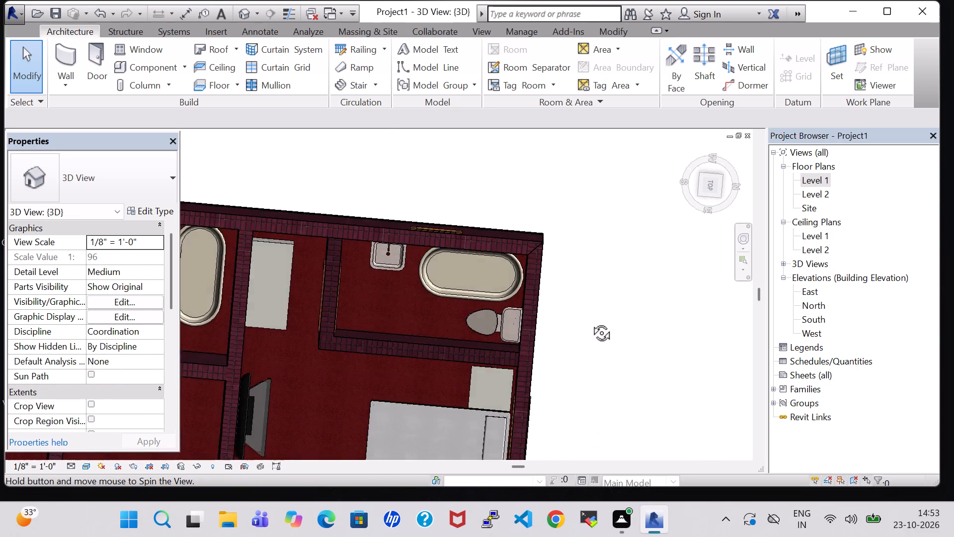
pyautogui.keyDown('shift'); pyautogui.moveTo(590, 322); pyautogui.dragTo(606, 332, button='middle'); pyautogui.keyUp('shift')
pyautogui.moveTo(470, 339); pyautogui.dragTo(492, 195, button='middle')
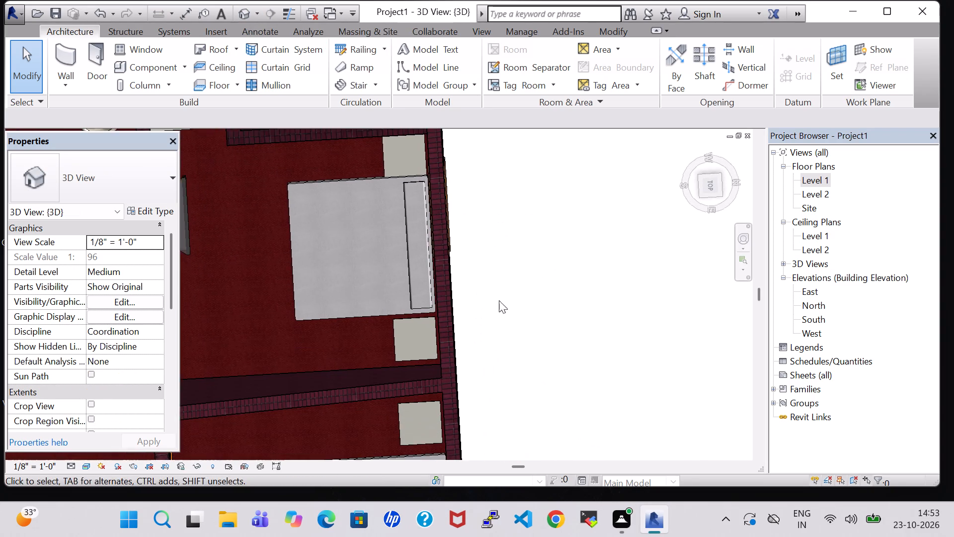
pyautogui.moveTo(512, 345); pyautogui.dragTo(554, 198, button='middle')
pyautogui.scroll(-1, 541, 315)
pyautogui.moveTo(546, 352); pyautogui.dragTo(530, 90, button='middle')
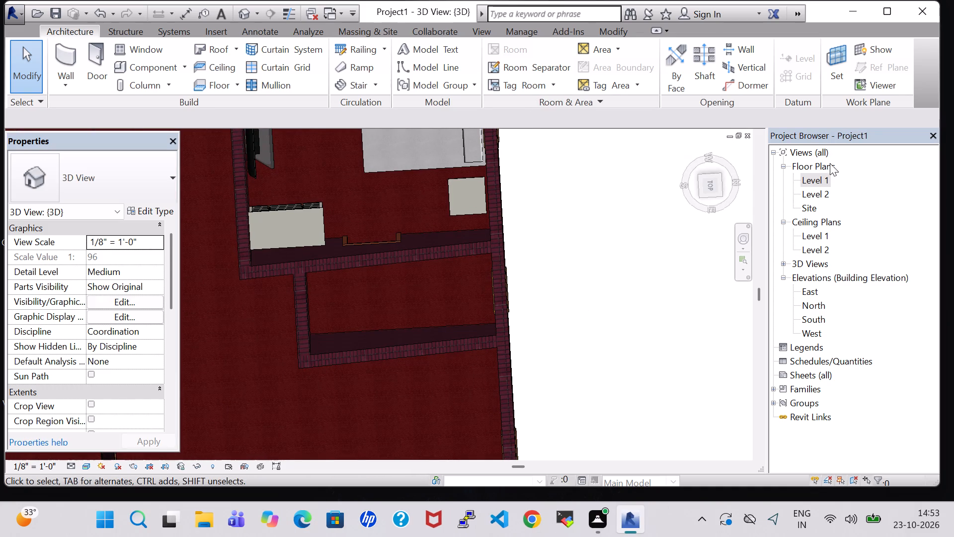
pyautogui.doubleClick(816, 179)
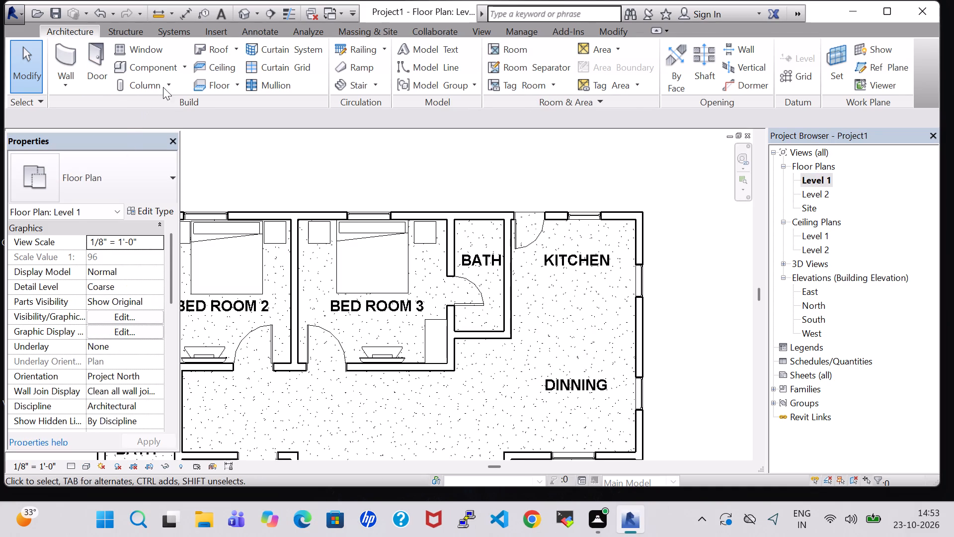
# Place a Toilet-Domestic-3D against the upper wall of Bed Room 3's bath, near the kitchen-side wall.
pyautogui.click(150, 70)
pyautogui.scroll(5, 535, 305)
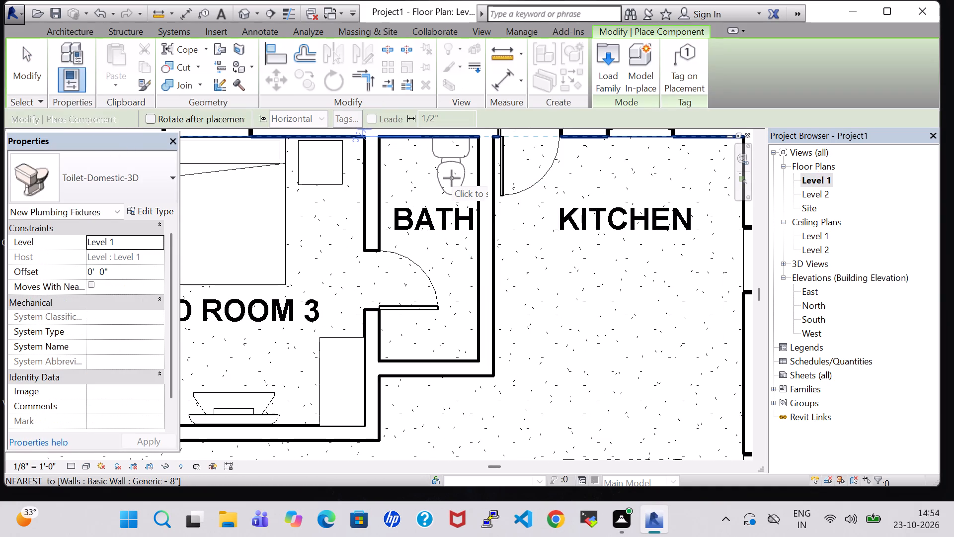
pyautogui.click(452, 178)
pyautogui.press('Escape')
pyautogui.press('Escape')
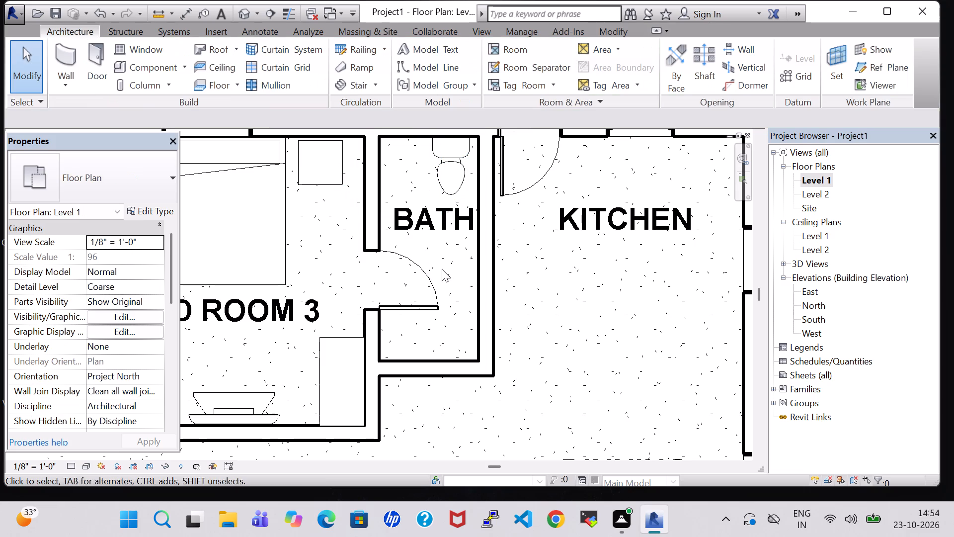
# Place a 30" x 60" Tub-Free Standing-3D vertically against the upper wall of Bed Room 3's bath, beside the toilet.
pyautogui.click(141, 66)
pyautogui.click(120, 182)
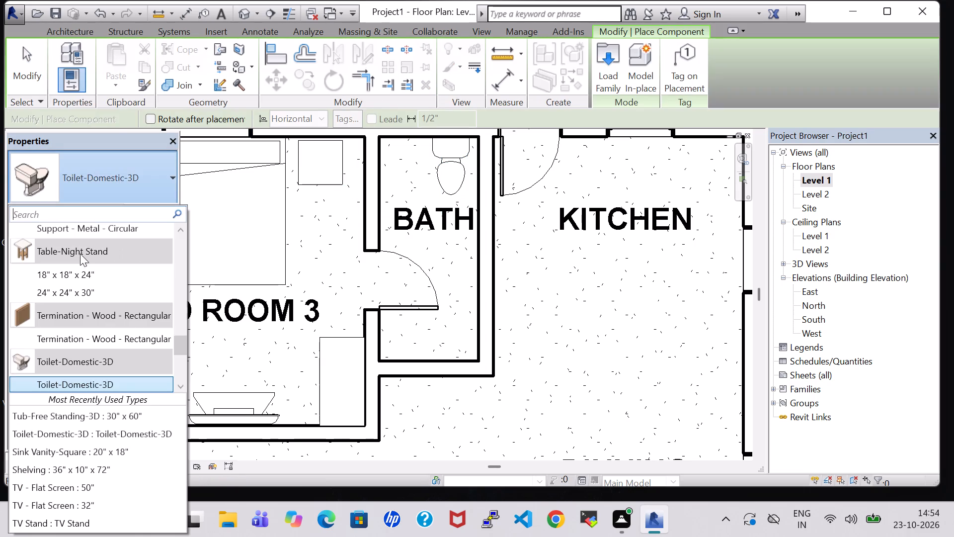
pyautogui.scroll(-2, 67, 319)
pyautogui.click(70, 356)
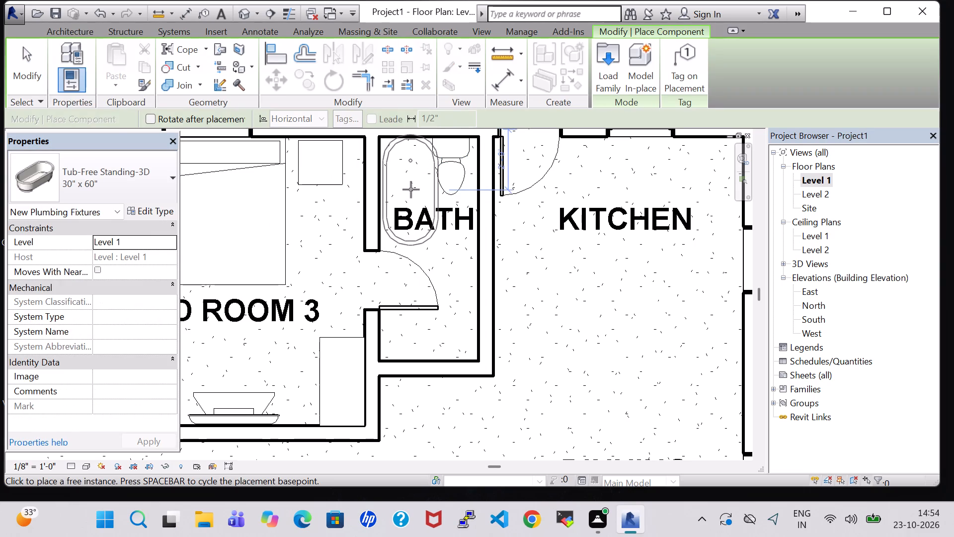
pyautogui.click(410, 191)
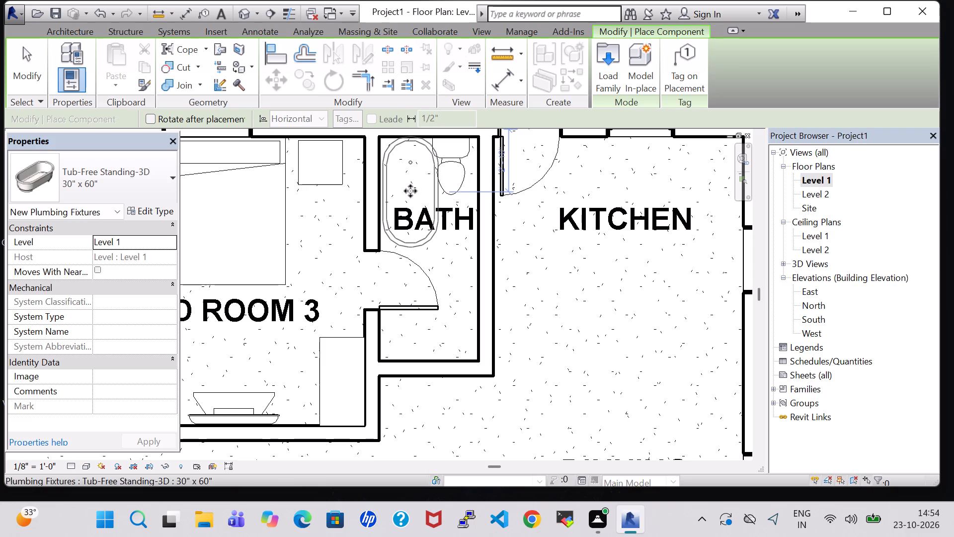
pyautogui.press('Escape')
pyautogui.press('Escape')
# Nudge the toilet in Bed Room 3's bath slightly away from the tub, toward the kitchen-side wall.
pyautogui.click(454, 188)
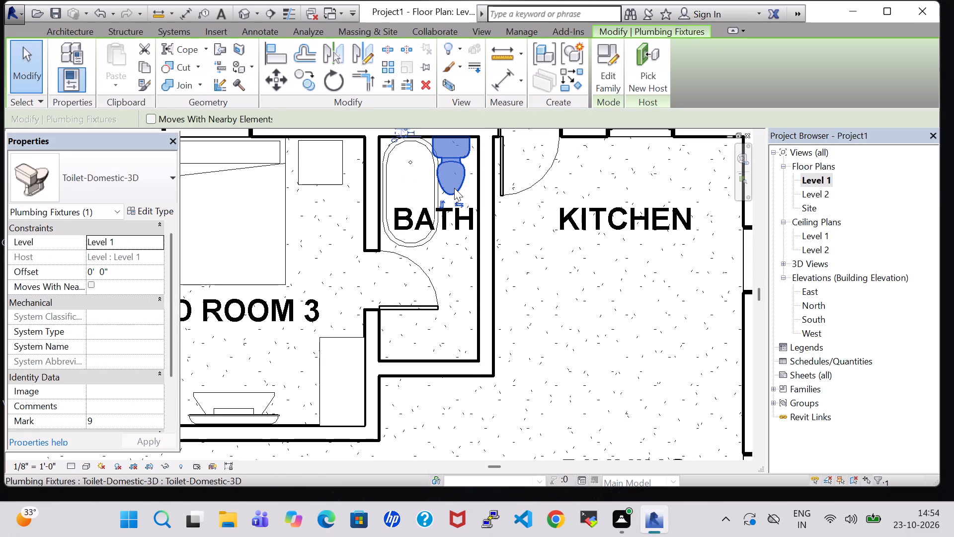
pyautogui.press('Right')
pyautogui.press('Right')
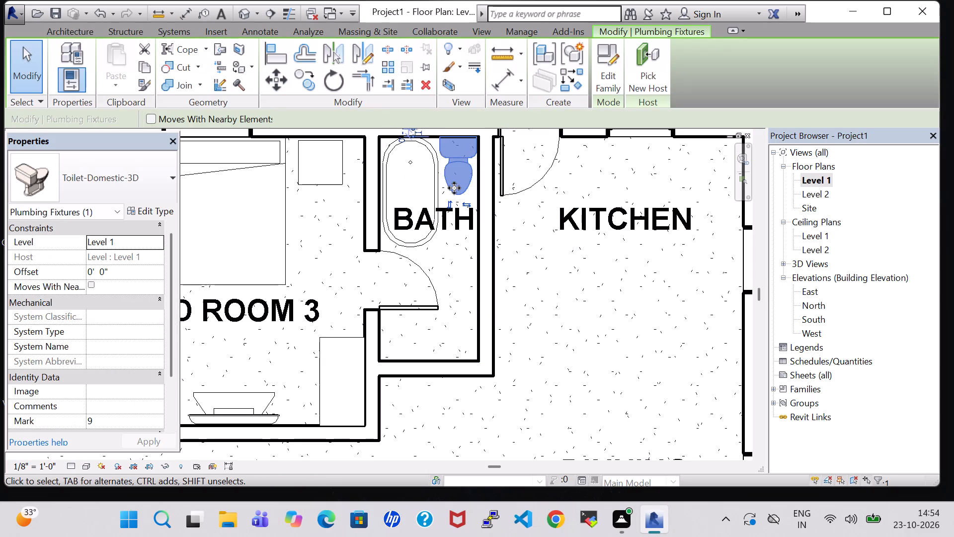
pyautogui.press('Down')
pyautogui.press('Left')
pyautogui.press('Up')
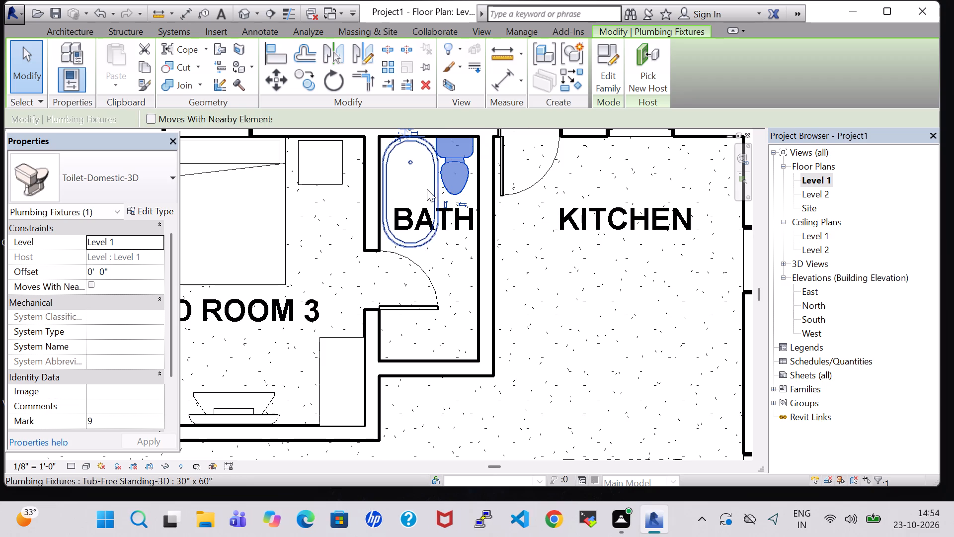
# Set the Width type parameter of the free-standing tub in Bed Room 3's bath to 2' 4".
pyautogui.click(425, 158)
pyautogui.click(436, 166)
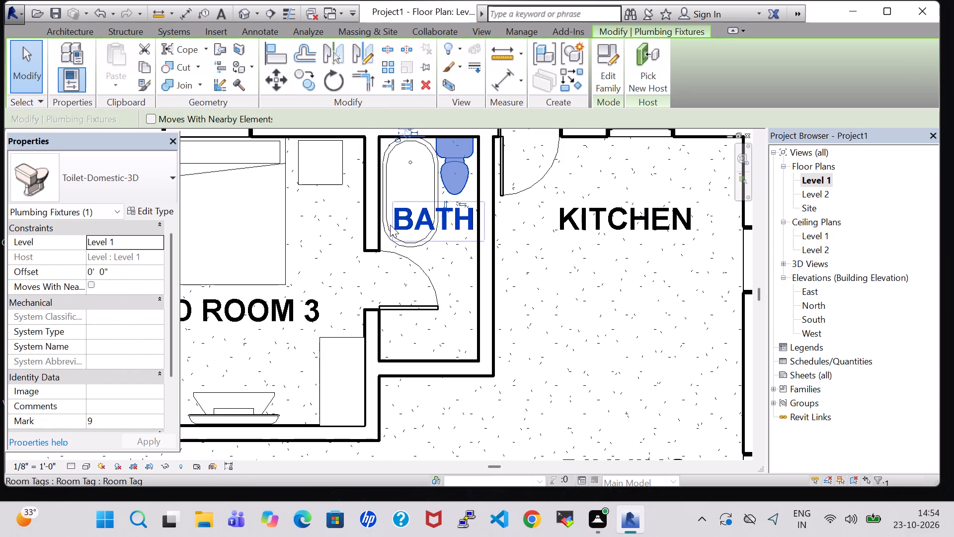
pyautogui.click(390, 150)
pyautogui.click(150, 211)
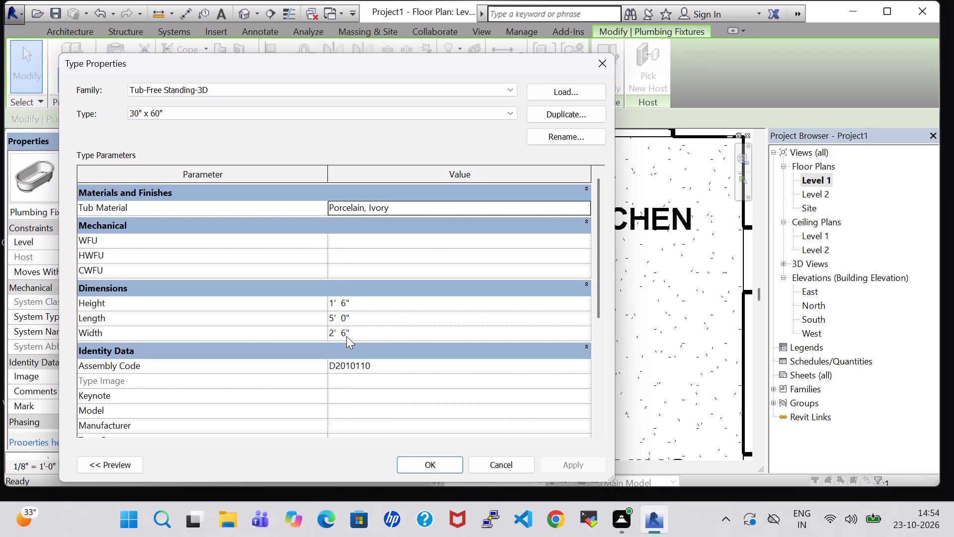
pyautogui.click(346, 336)
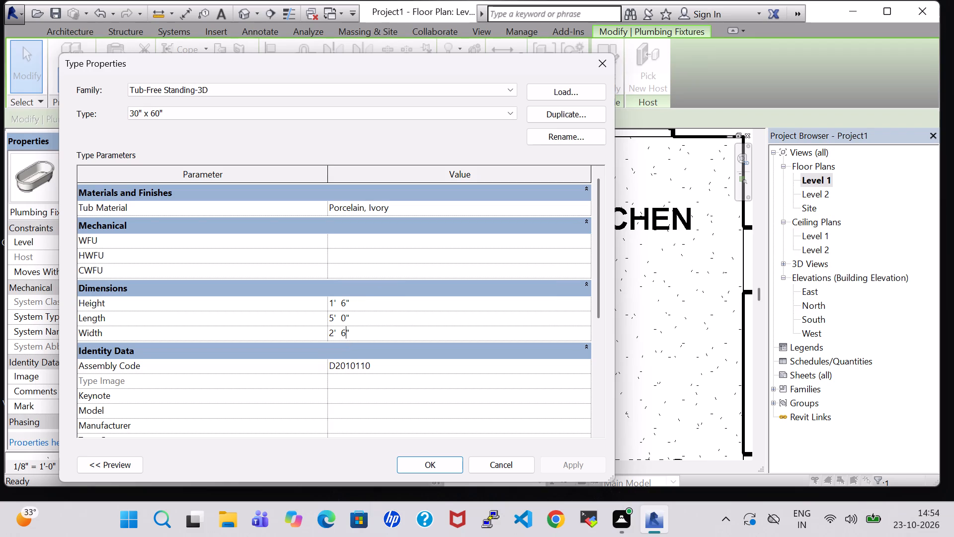
pyautogui.press('BackSpace')
pyautogui.press('4')
pyautogui.click(583, 468)
pyautogui.click(412, 465)
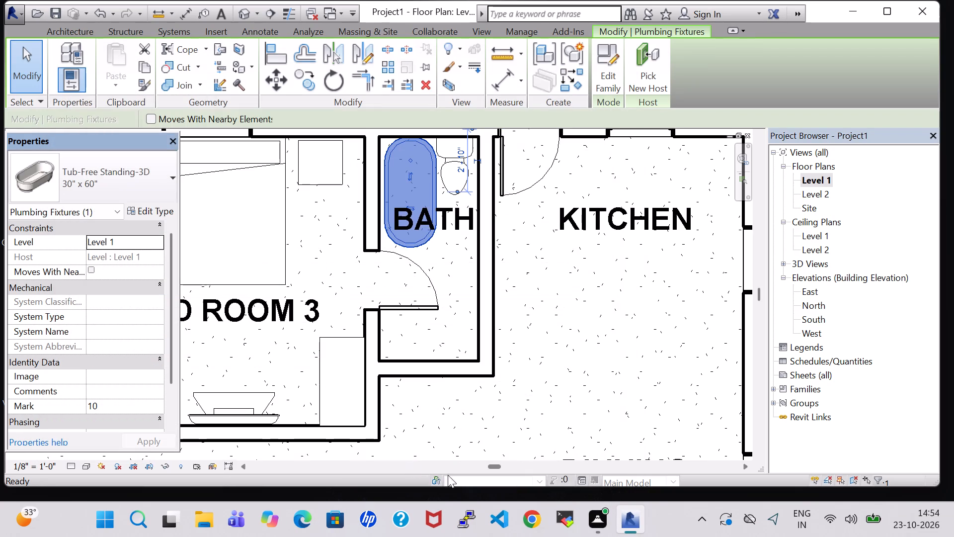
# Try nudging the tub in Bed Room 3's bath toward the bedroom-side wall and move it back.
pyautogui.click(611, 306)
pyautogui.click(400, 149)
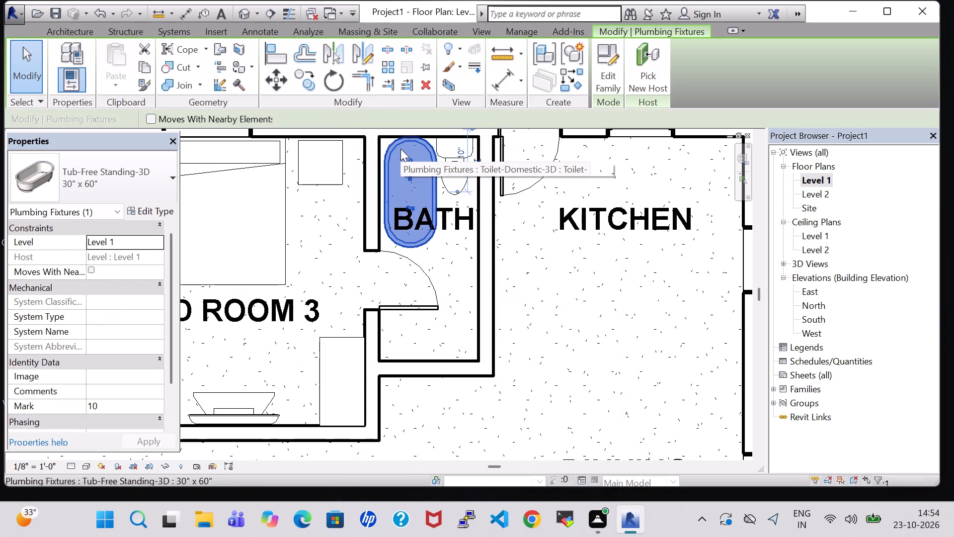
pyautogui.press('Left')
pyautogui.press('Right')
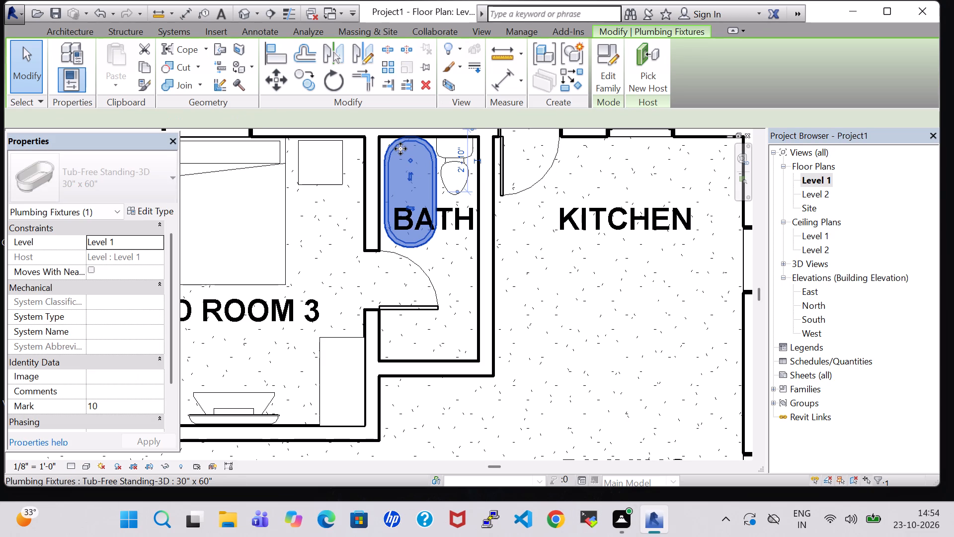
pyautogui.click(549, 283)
# Place a 20" x 18" Sink Vanity-Square against the lower wall of Bed Room 3's bath, rotated so its faucet faces that wall.
pyautogui.click(134, 64)
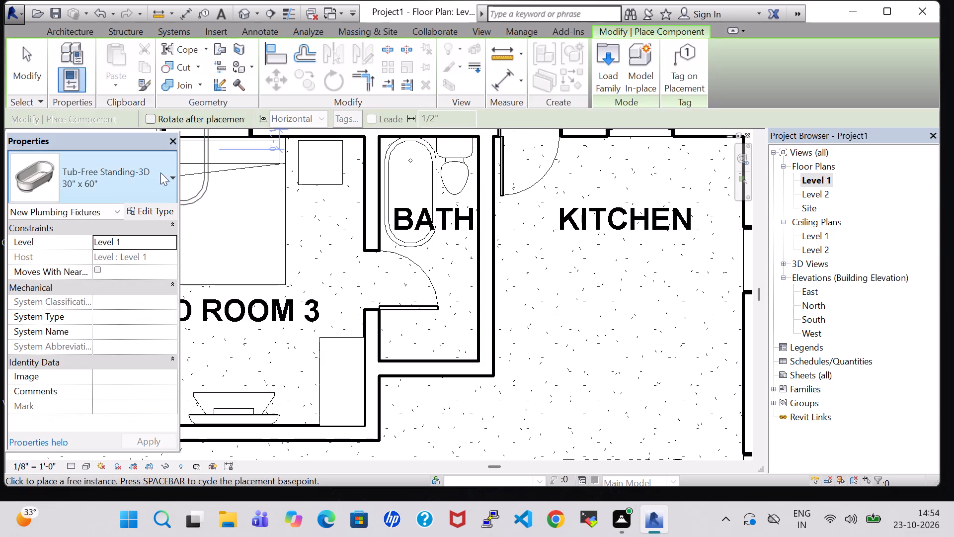
pyautogui.click(146, 172)
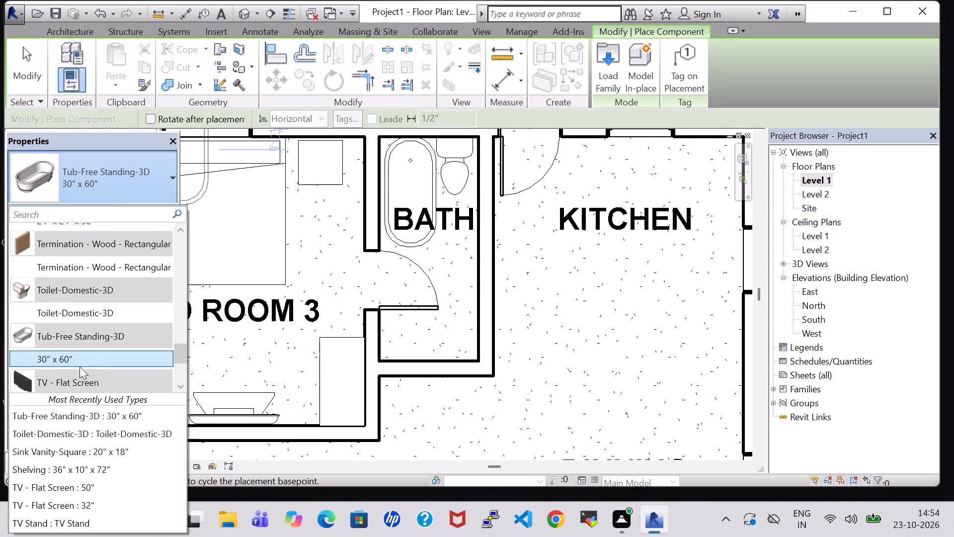
pyautogui.scroll(16, 77, 343)
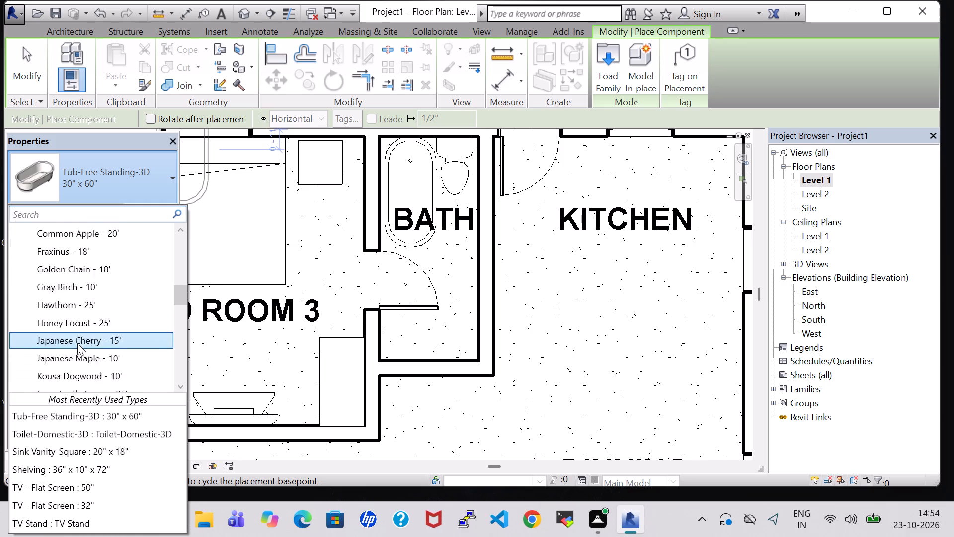
pyautogui.scroll(14, 77, 343)
pyautogui.scroll(7, 77, 343)
pyautogui.scroll(-5, 77, 343)
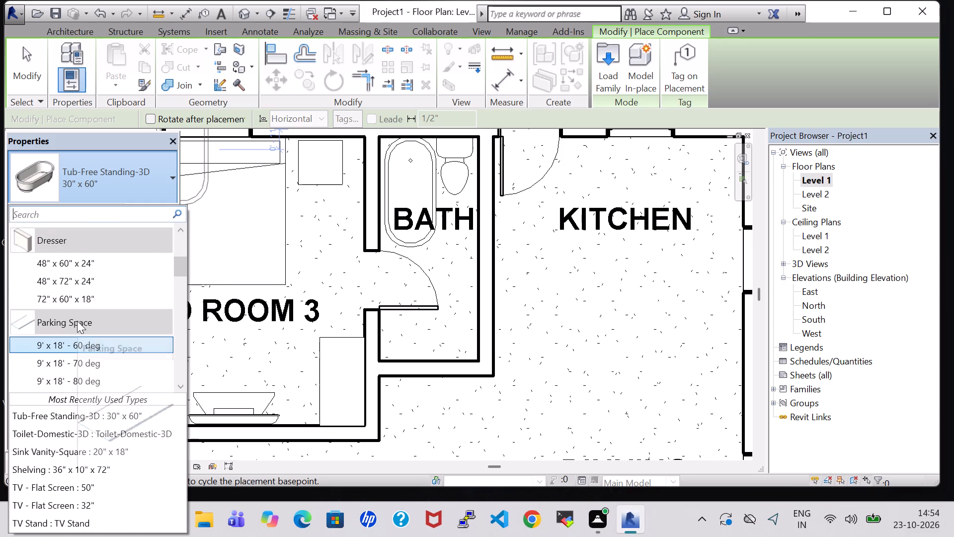
pyautogui.click(79, 456)
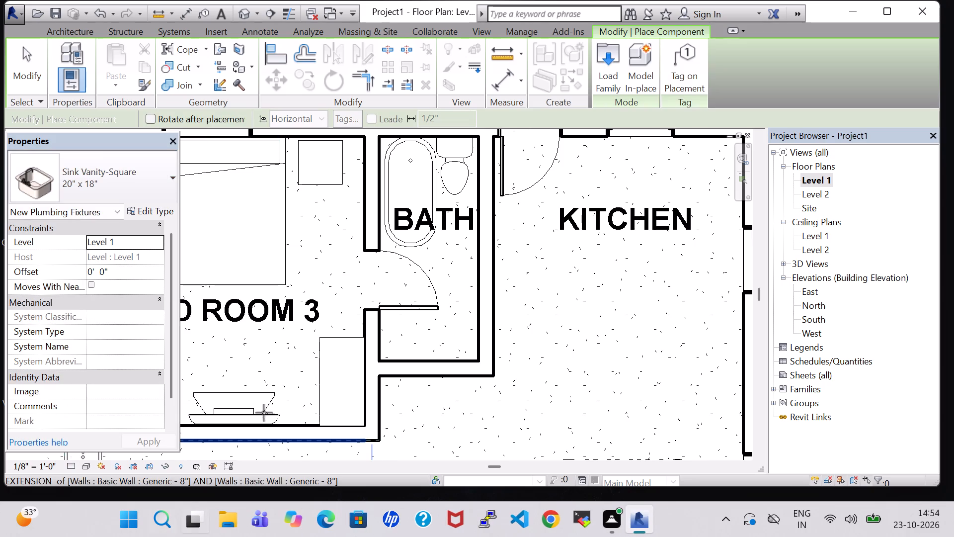
pyautogui.scroll(4, 427, 330)
pyautogui.press('space')
pyautogui.press('space')
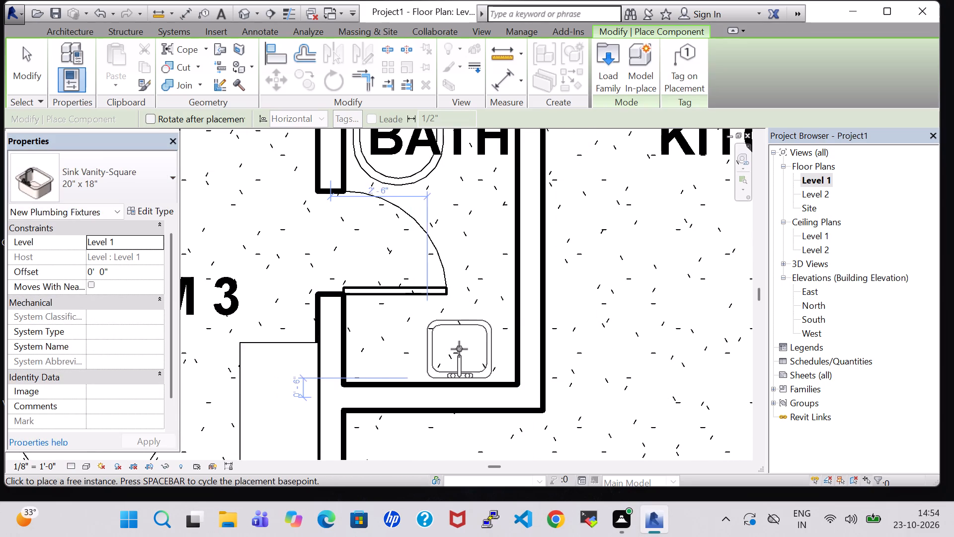
pyautogui.click(461, 358)
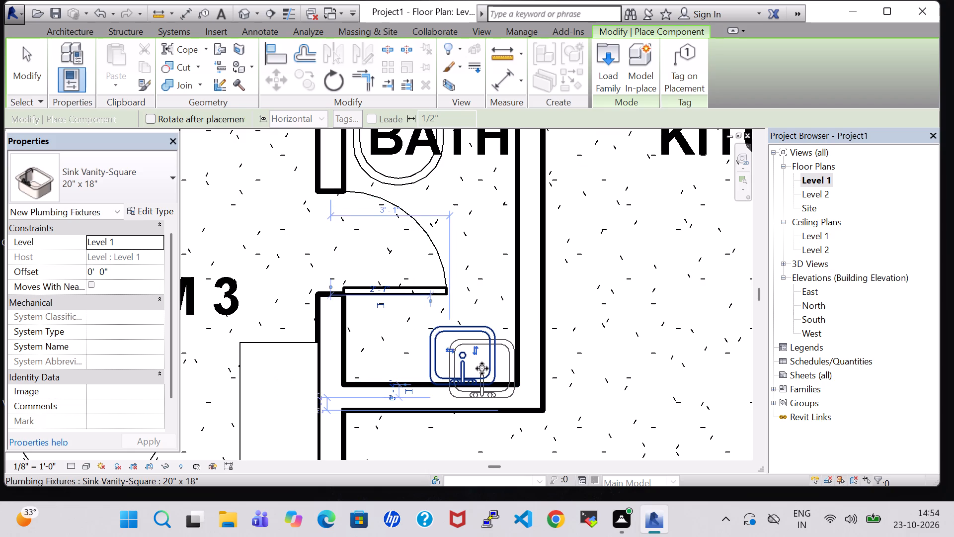
pyautogui.press('Escape')
pyautogui.press('Escape')
# Set the offset of the sink in Bed Room 3's bath to 3' 0".
pyautogui.click(471, 338)
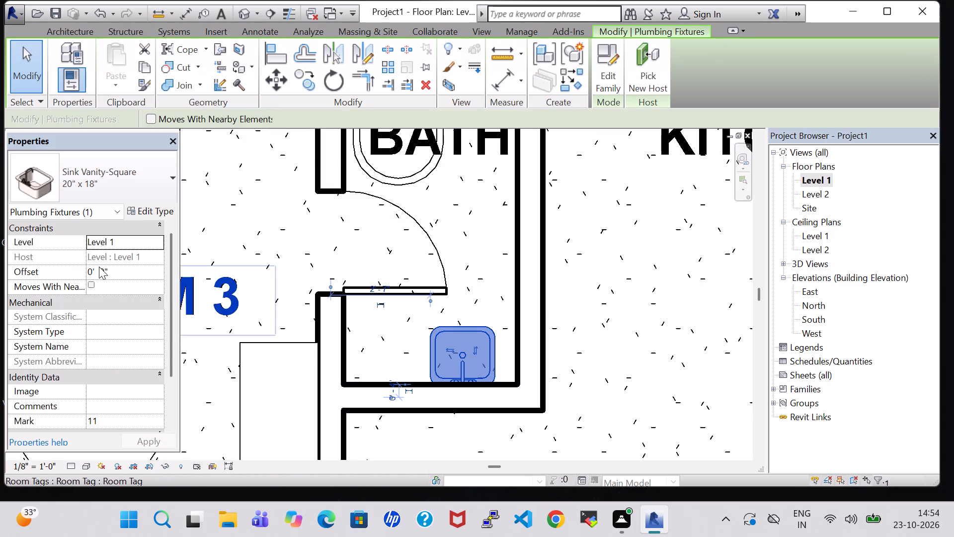
pyautogui.click(94, 272)
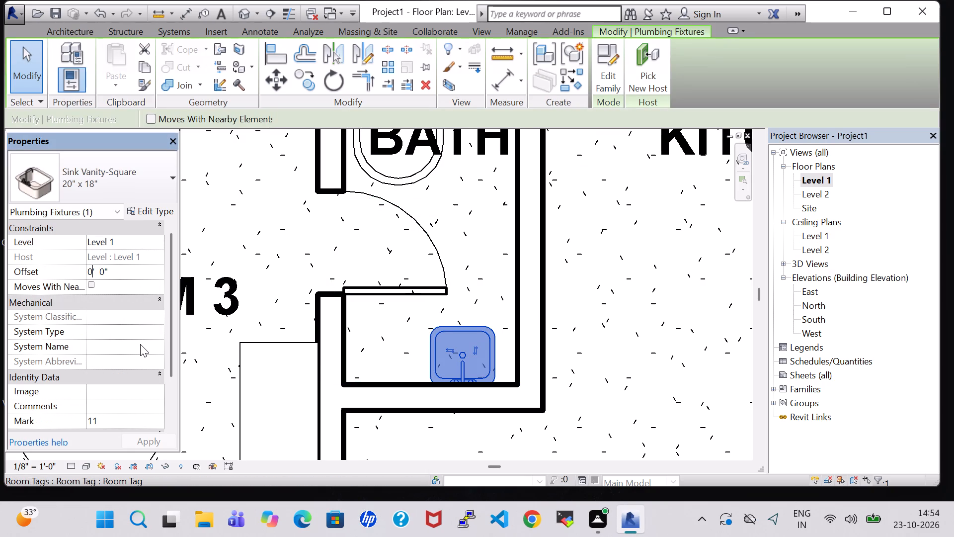
pyautogui.press('BackSpace')
pyautogui.press('3')
pyautogui.press('Return')
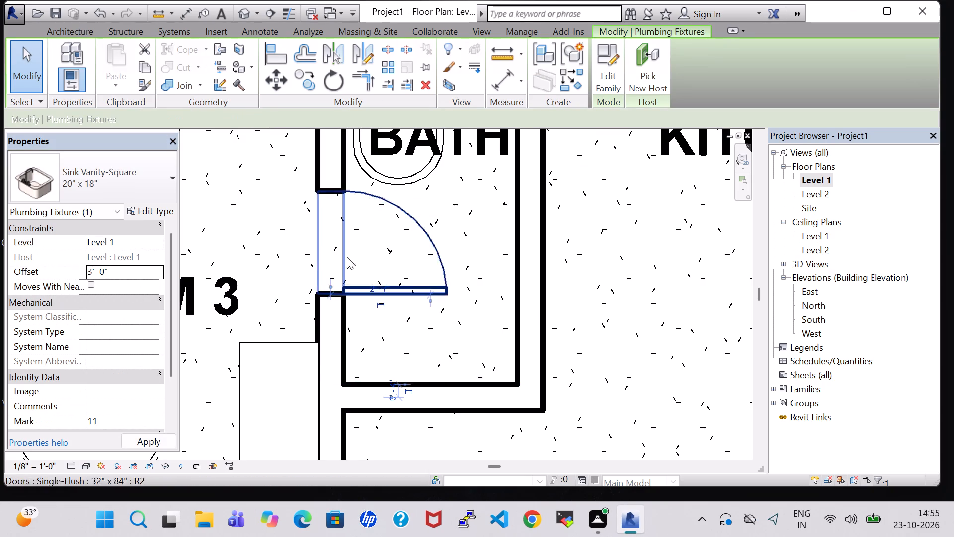
# Set the offset of the sink in Bed Room 2's bath to 3' 0".
pyautogui.scroll(-10, 381, 236)
pyautogui.moveTo(321, 223); pyautogui.dragTo(405, 289, button='middle')
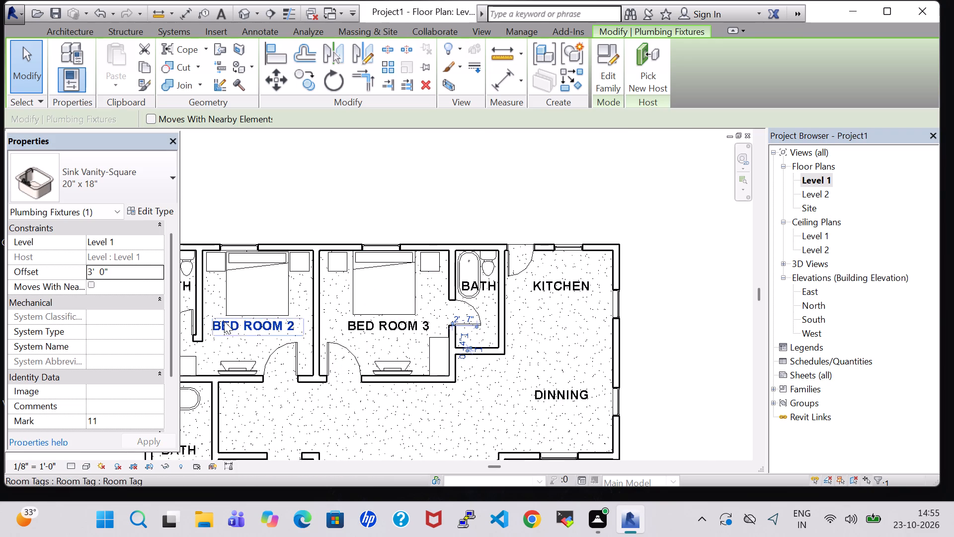
pyautogui.moveTo(224, 321); pyautogui.dragTo(594, 349, button='middle')
pyautogui.click(528, 337)
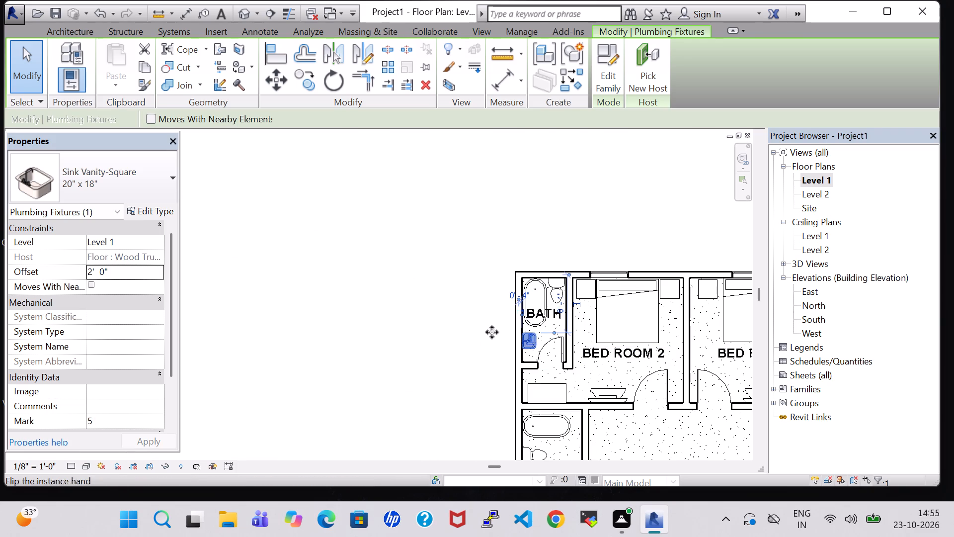
pyautogui.click(91, 269)
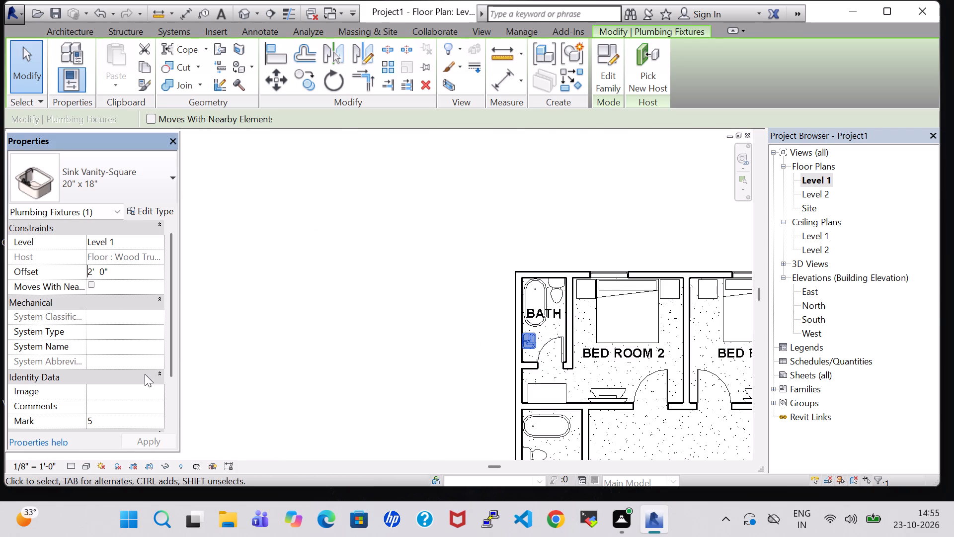
pyautogui.press('Right')
pyautogui.press('BackSpace')
pyautogui.press('3')
pyautogui.press('Return')
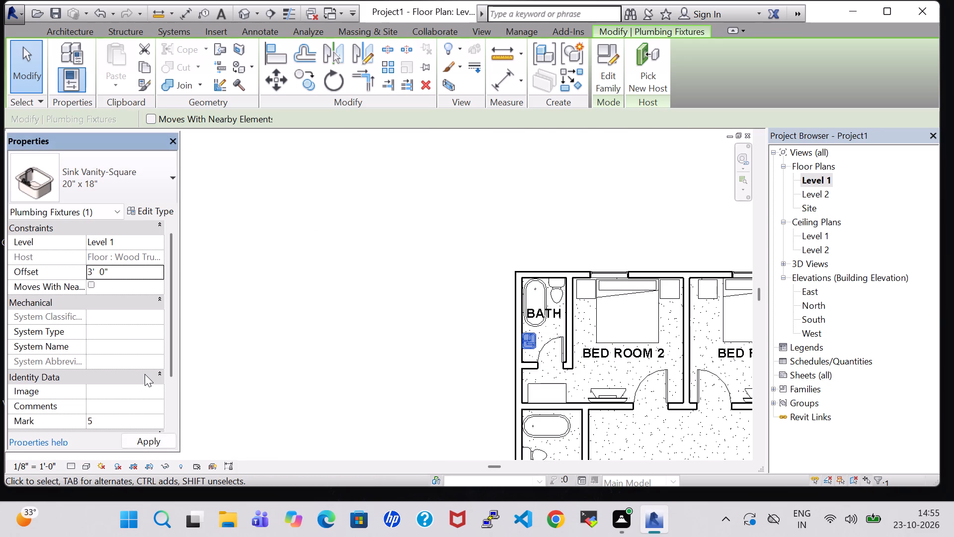
# Examine the bathroom fixtures, bedroom furniture and overall house from several angles in the default 3D view.
pyautogui.click(242, 12)
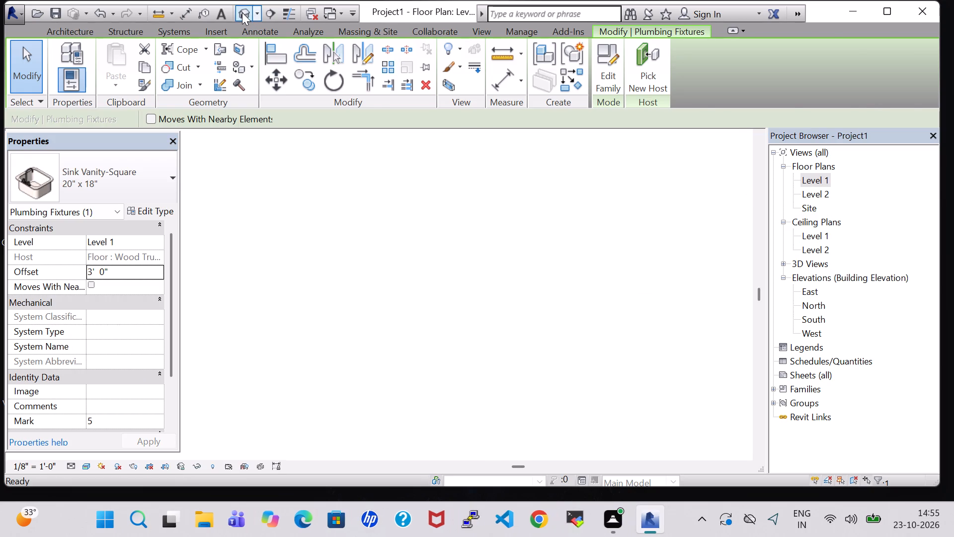
pyautogui.keyDown('shift'); pyautogui.moveTo(571, 281); pyautogui.dragTo(578, 225, button='middle'); pyautogui.keyUp('shift')
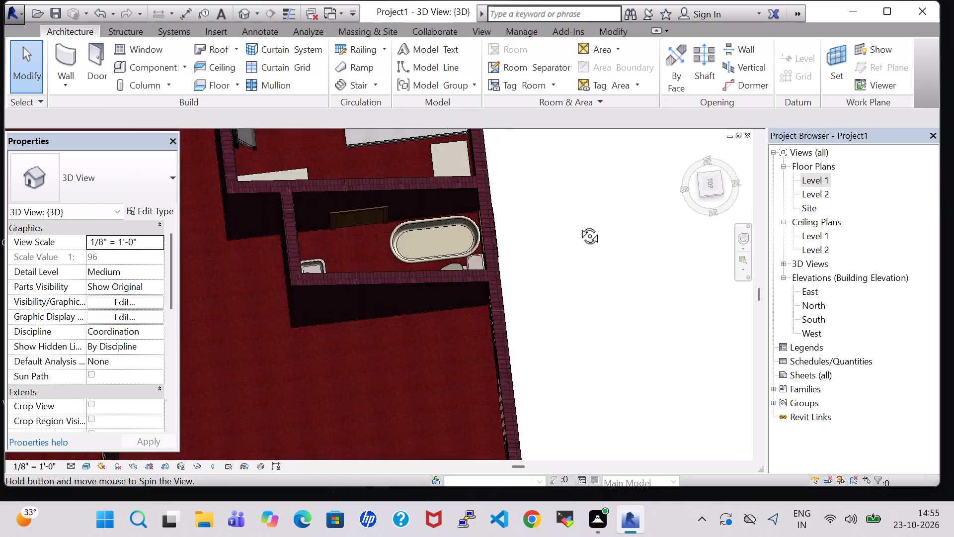
pyautogui.keyDown('shift'); pyautogui.moveTo(578, 225); pyautogui.dragTo(576, 199, button='middle'); pyautogui.keyUp('shift')
pyautogui.keyDown('shift'); pyautogui.moveTo(576, 199); pyautogui.dragTo(581, 228, button='middle'); pyautogui.keyUp('shift')
pyautogui.keyDown('shift'); pyautogui.moveTo(581, 228); pyautogui.dragTo(543, 215, button='middle'); pyautogui.keyUp('shift')
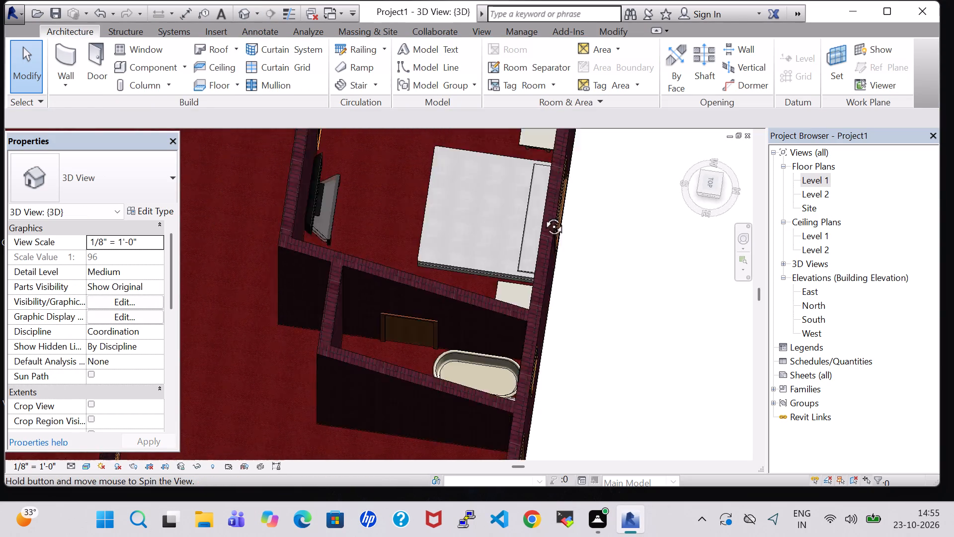
pyautogui.keyDown('shift'); pyautogui.moveTo(543, 215); pyautogui.dragTo(509, 203, button='middle'); pyautogui.keyUp('shift')
pyautogui.keyDown('shift'); pyautogui.middleClick(509, 203); pyautogui.keyUp('shift')
pyautogui.moveTo(470, 344); pyautogui.dragTo(401, 105, button='middle')
pyautogui.keyDown('shift'); pyautogui.moveTo(587, 407); pyautogui.dragTo(530, 300, button='middle'); pyautogui.keyUp('shift')
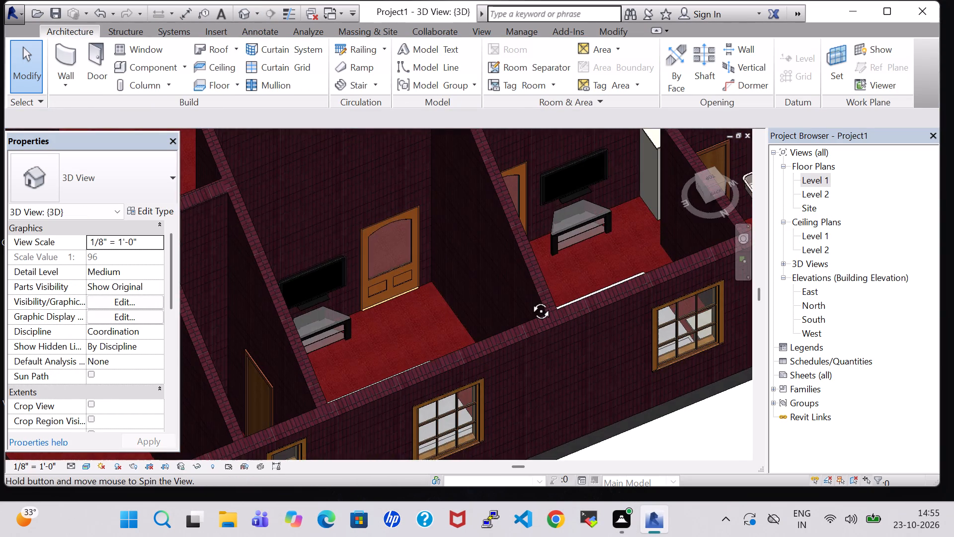
pyautogui.keyDown('shift'); pyautogui.moveTo(530, 300); pyautogui.dragTo(572, 389, button='middle'); pyautogui.keyUp('shift')
pyautogui.keyDown('shift'); pyautogui.middleClick(572, 389); pyautogui.keyUp('shift')
pyautogui.keyDown('shift'); pyautogui.moveTo(572, 389); pyautogui.dragTo(568, 393, button='middle'); pyautogui.keyUp('shift')
pyautogui.keyDown('shift'); pyautogui.middleClick(561, 398); pyautogui.keyUp('shift')
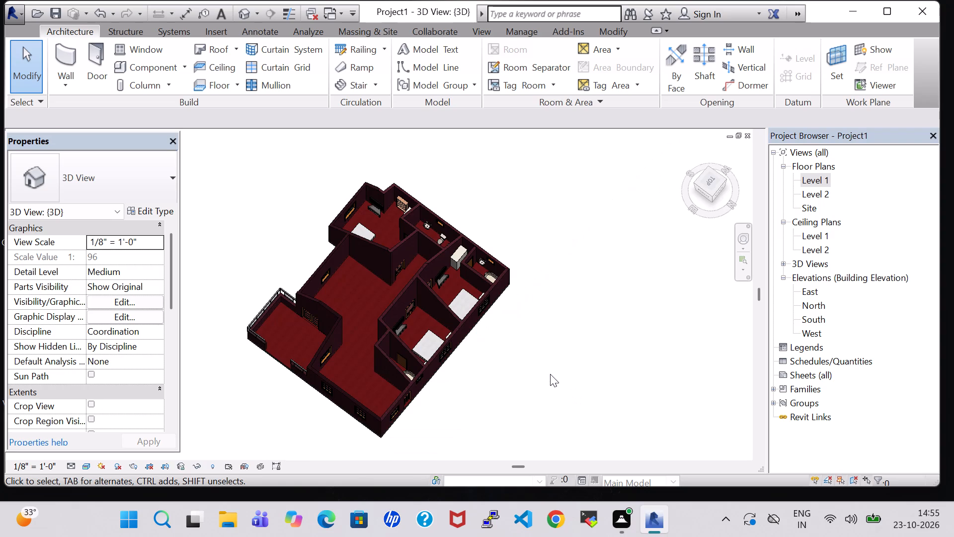
pyautogui.scroll(4, 548, 374)
pyautogui.keyDown('shift'); pyautogui.moveTo(521, 319); pyautogui.dragTo(500, 341, button='middle'); pyautogui.keyUp('shift')
pyautogui.keyDown('shift'); pyautogui.moveTo(482, 354); pyautogui.dragTo(460, 362, button='middle'); pyautogui.keyUp('shift')
pyautogui.keyDown('shift'); pyautogui.moveTo(460, 362); pyautogui.dragTo(485, 381, button='middle'); pyautogui.keyUp('shift')
pyautogui.keyDown('shift'); pyautogui.moveTo(540, 184); pyautogui.dragTo(553, 233, button='middle'); pyautogui.keyUp('shift')
pyautogui.moveTo(481, 377); pyautogui.dragTo(528, 375, button='middle')
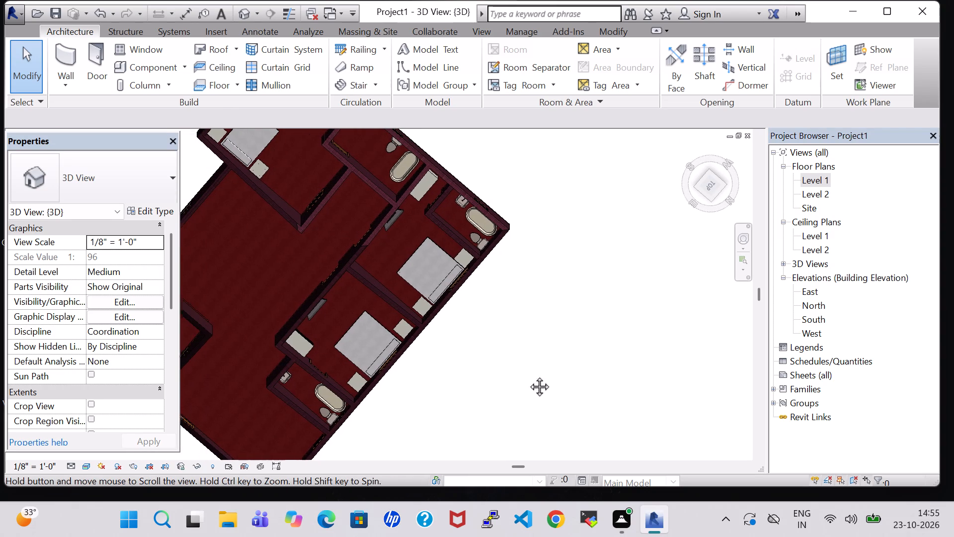
pyautogui.moveTo(528, 375); pyautogui.dragTo(564, 374, button='middle')
pyautogui.keyDown('shift'); pyautogui.moveTo(548, 368); pyautogui.dragTo(563, 263, button='middle'); pyautogui.keyUp('shift')
pyautogui.keyDown('shift'); pyautogui.moveTo(542, 336); pyautogui.dragTo(576, 265, button='middle'); pyautogui.keyUp('shift')
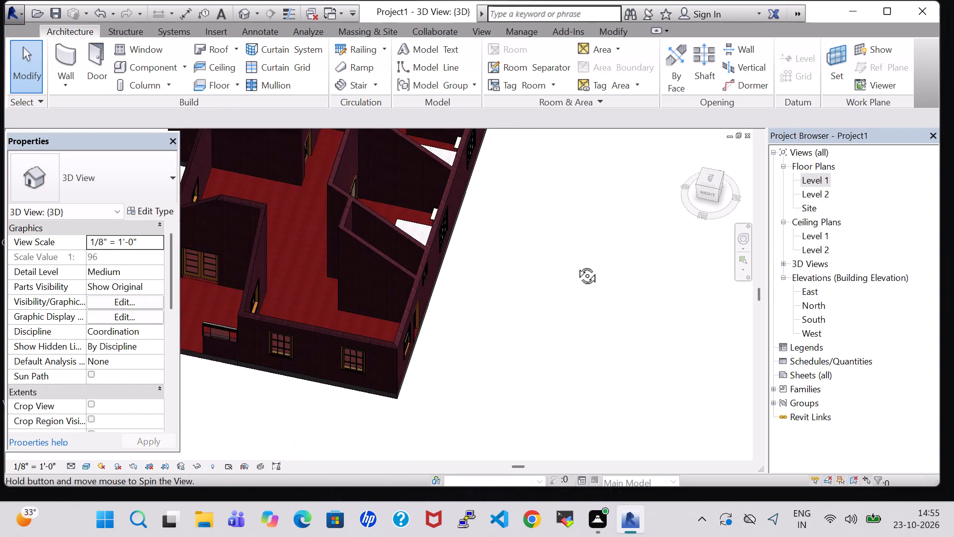
pyautogui.keyDown('shift'); pyautogui.moveTo(576, 265); pyautogui.dragTo(576, 262, button='middle'); pyautogui.keyUp('shift')
pyautogui.moveTo(531, 274); pyautogui.dragTo(655, 274, button='middle')
pyautogui.keyDown('shift'); pyautogui.moveTo(388, 390); pyautogui.dragTo(517, 381, button='middle'); pyautogui.keyUp('shift')
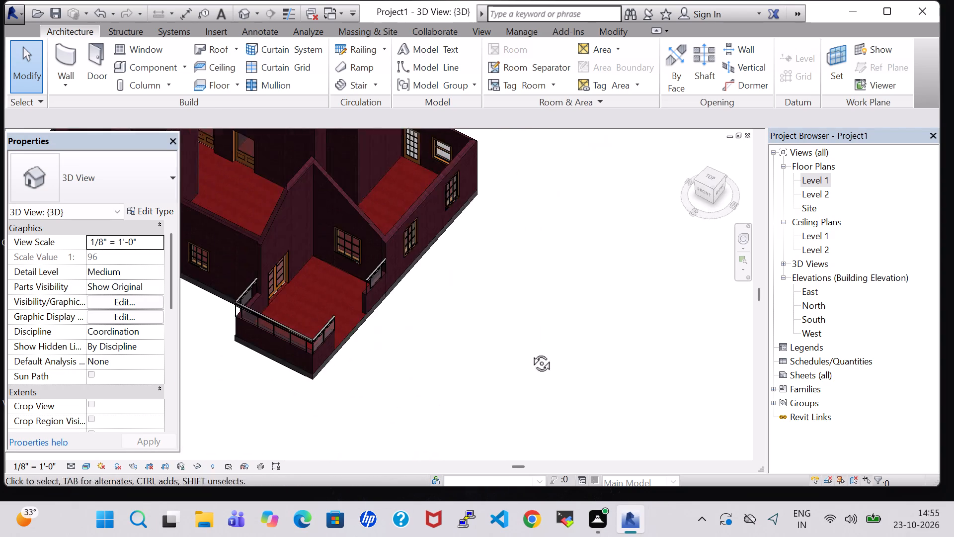
# Examine the porch and the exterior wall beside it in the 3D view.
pyautogui.keyDown('shift'); pyautogui.moveTo(529, 358); pyautogui.dragTo(537, 312, button='middle'); pyautogui.keyUp('shift')
pyautogui.keyDown('shift'); pyautogui.moveTo(514, 312); pyautogui.dragTo(414, 270, button='middle'); pyautogui.keyUp('shift')
pyautogui.keyDown('shift'); pyautogui.moveTo(410, 268); pyautogui.dragTo(399, 249, button='middle'); pyautogui.keyUp('shift')
pyautogui.keyDown('shift'); pyautogui.moveTo(415, 229); pyautogui.dragTo(416, 224, button='middle'); pyautogui.keyUp('shift')
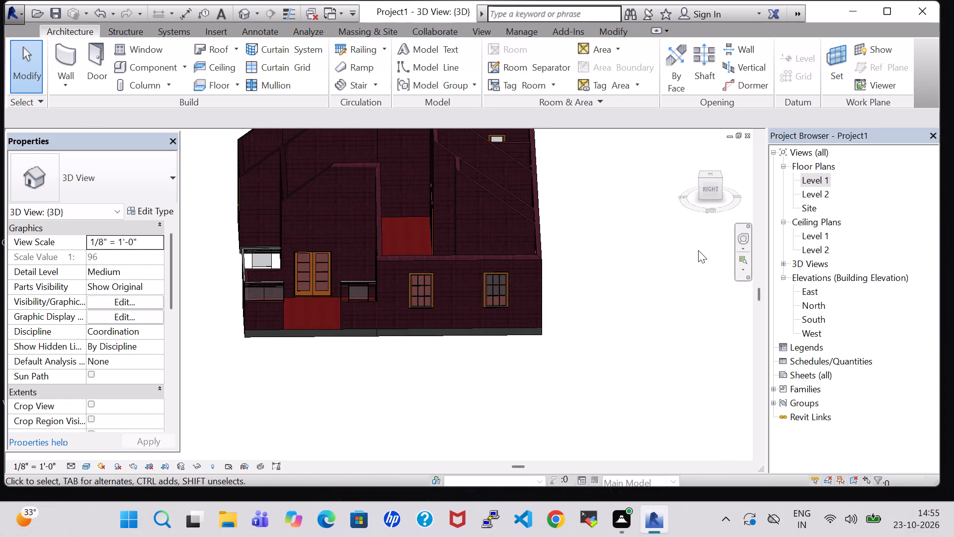
pyautogui.moveTo(600, 191); pyautogui.dragTo(612, 342, button='middle')
# In the Level 1 floor plan, load the Kitchenette - Medium family from the Domestic folder of Specialty Equipment.
pyautogui.doubleClick(820, 180)
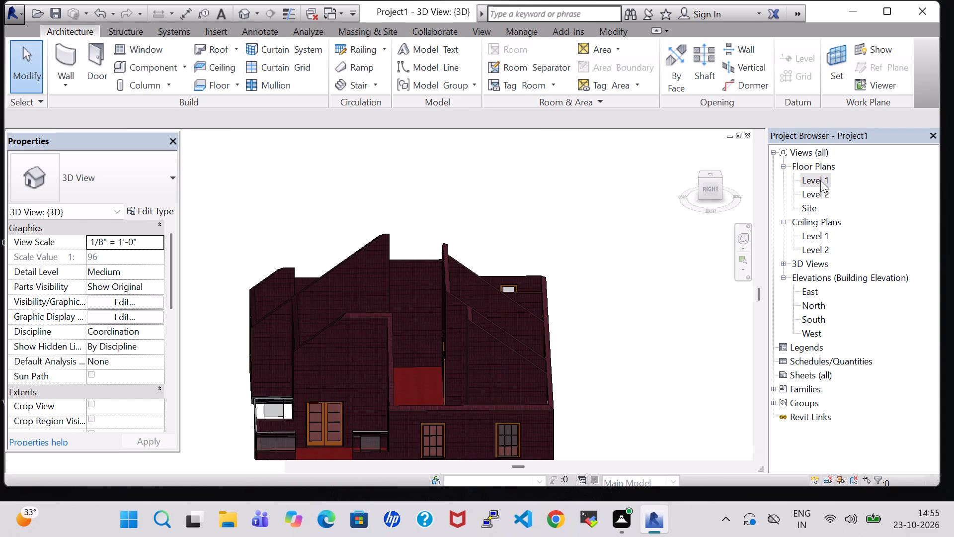
pyautogui.scroll(-4, 601, 311)
pyautogui.moveTo(582, 187); pyautogui.dragTo(347, 119, button='middle')
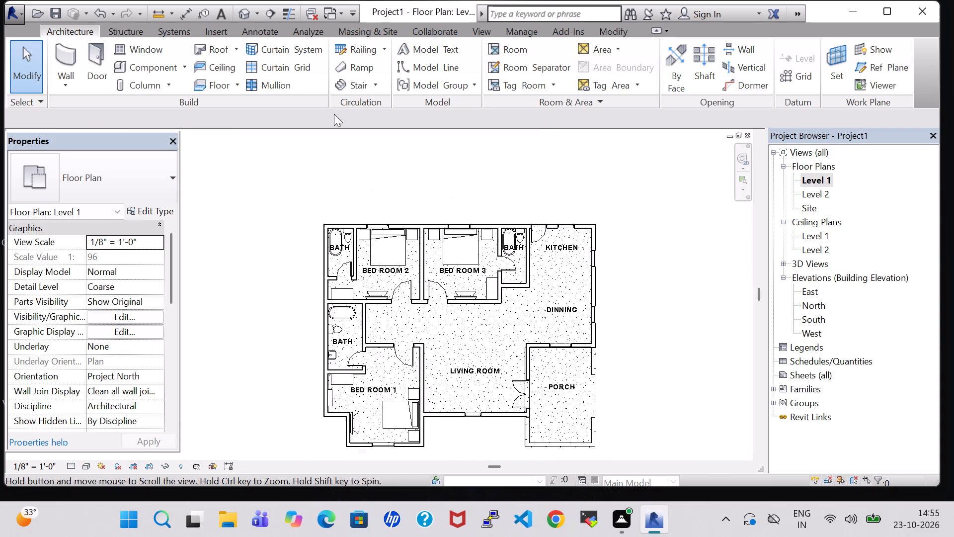
pyautogui.moveTo(661, 334); pyautogui.dragTo(648, 276, button='middle')
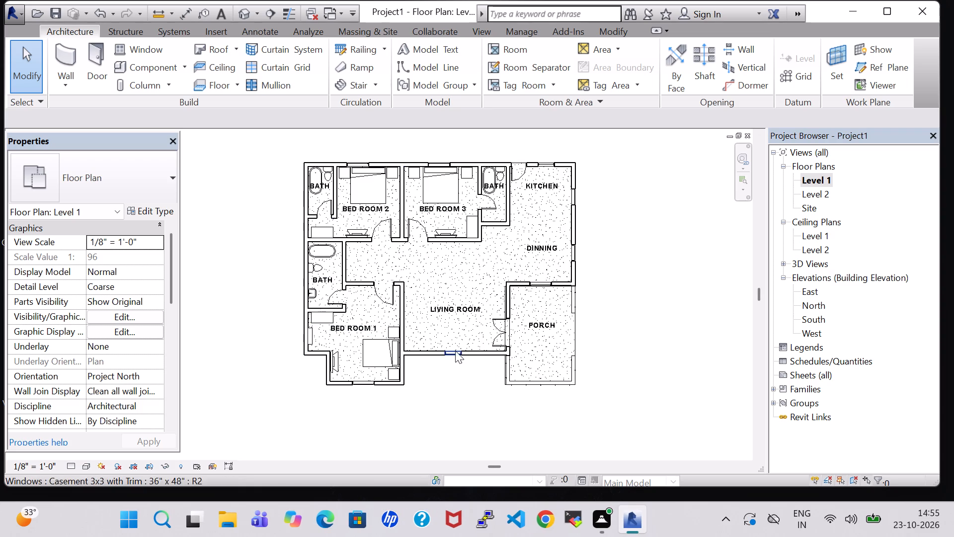
pyautogui.click(128, 65)
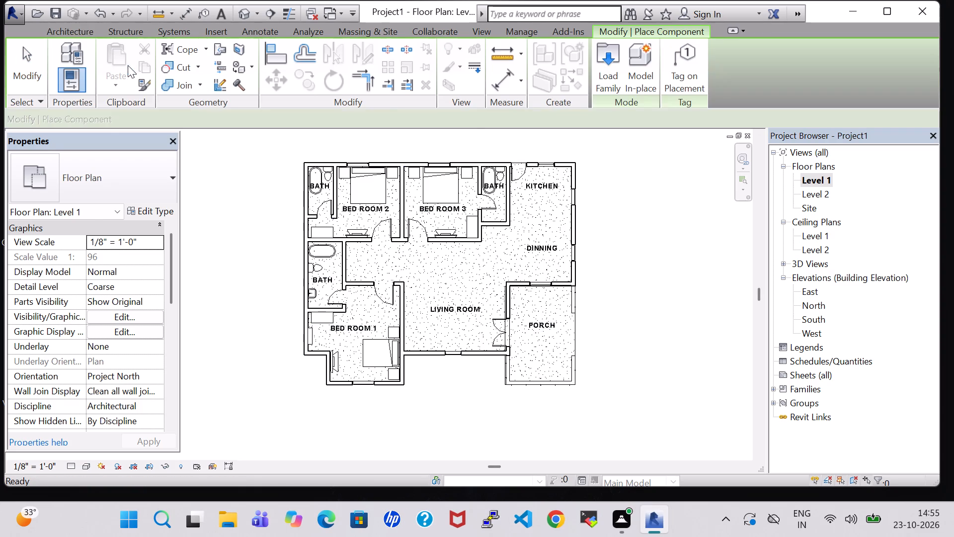
pyautogui.click(609, 67)
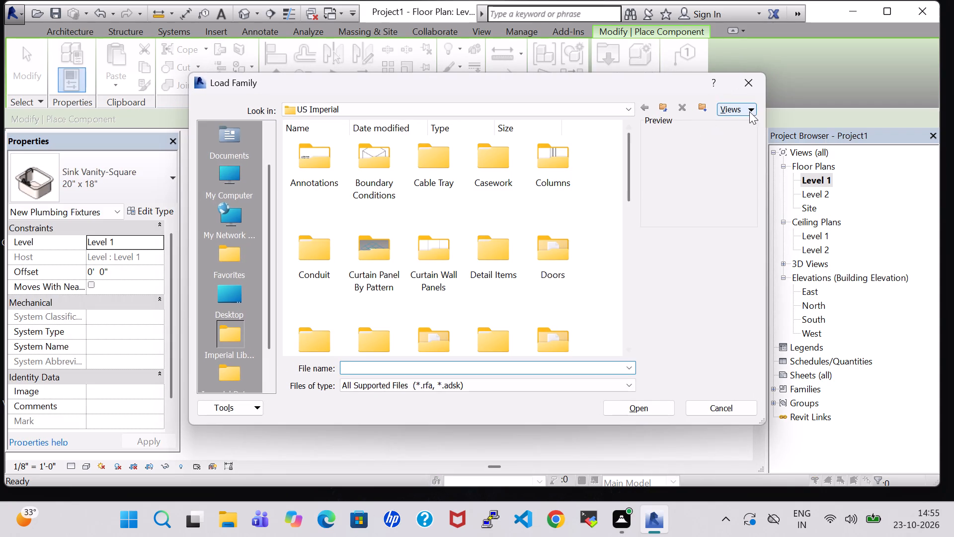
pyautogui.scroll(-1, 562, 229)
pyautogui.scroll(-3, 483, 228)
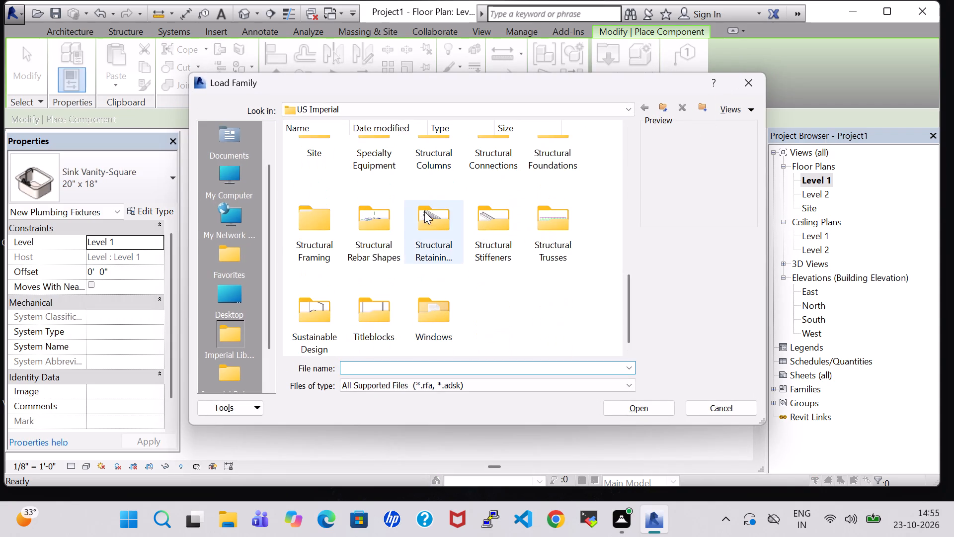
pyautogui.scroll(1, 404, 206)
pyautogui.doubleClick(374, 279)
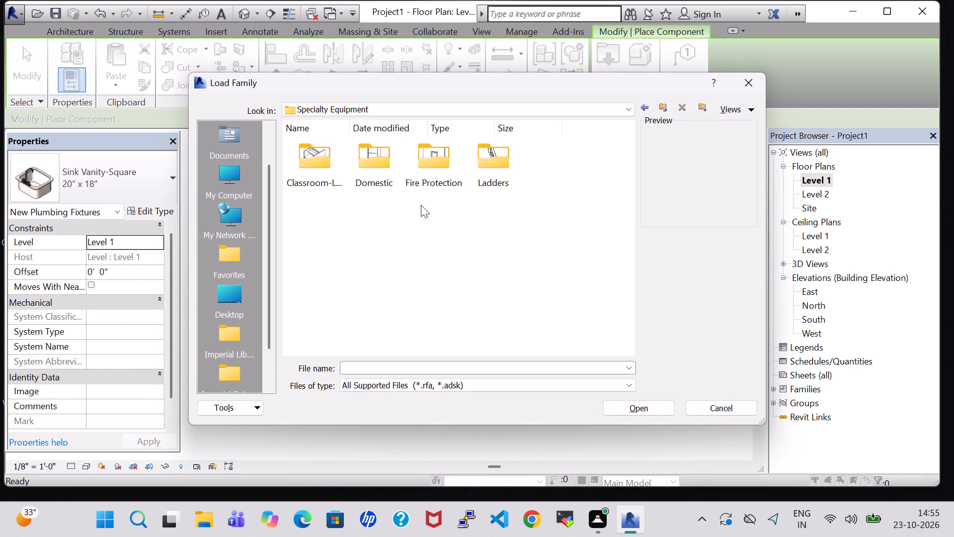
pyautogui.doubleClick(362, 160)
pyautogui.scroll(-1, 433, 189)
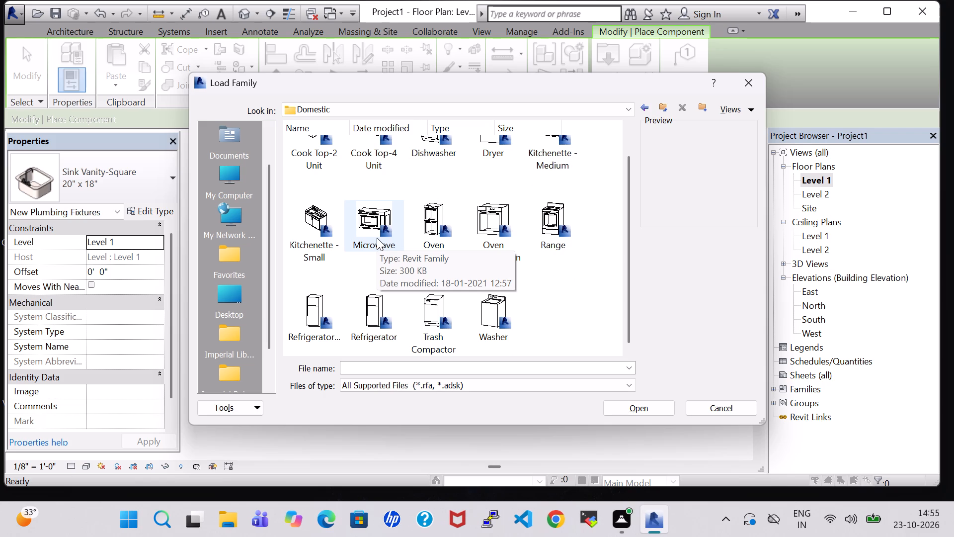
pyautogui.scroll(2, 698, 294)
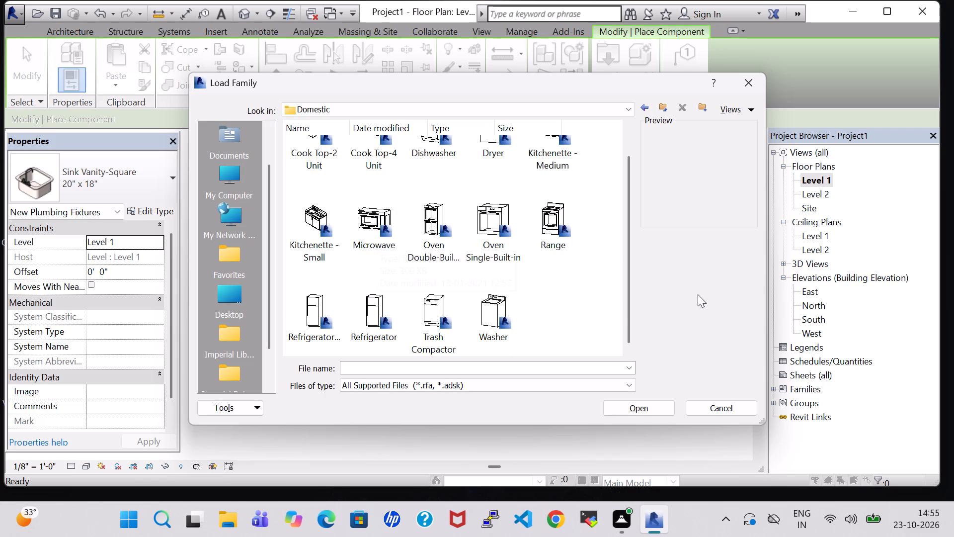
pyautogui.scroll(1, 499, 231)
pyautogui.click(556, 164)
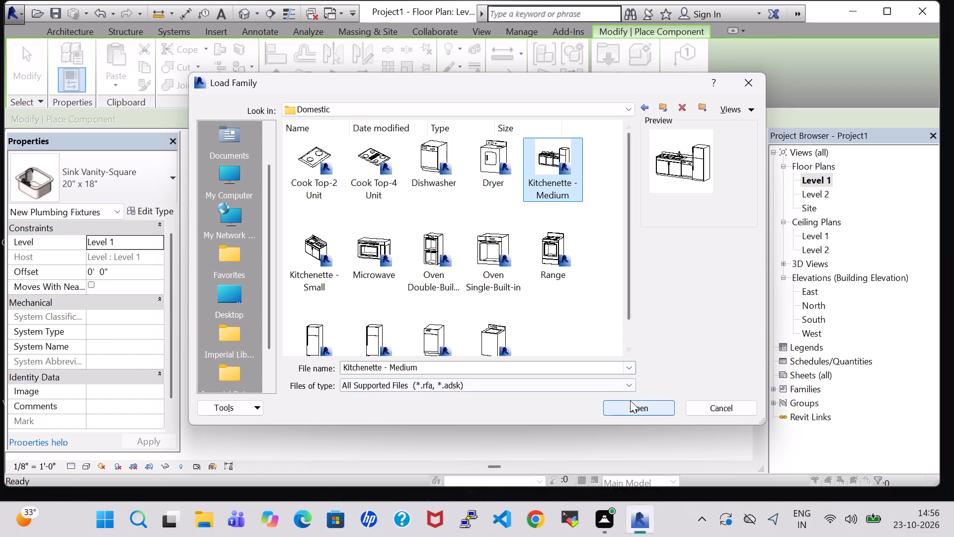
pyautogui.click(631, 413)
# Place the Kitchenette - Medium along the kitchen's east exterior wall, rotated so its cooktop end points toward the north wall.
pyautogui.scroll(4, 551, 242)
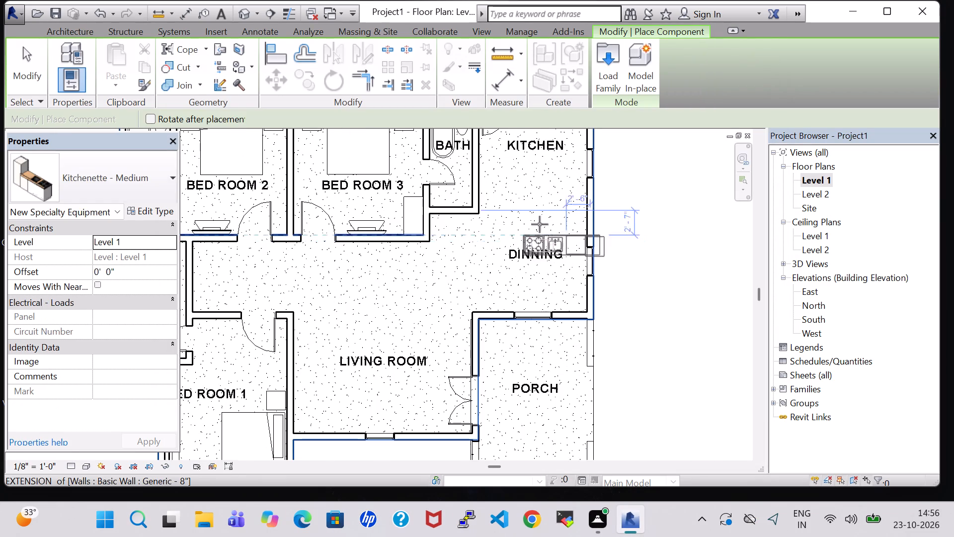
pyautogui.moveTo(537, 219); pyautogui.dragTo(452, 285, button='middle')
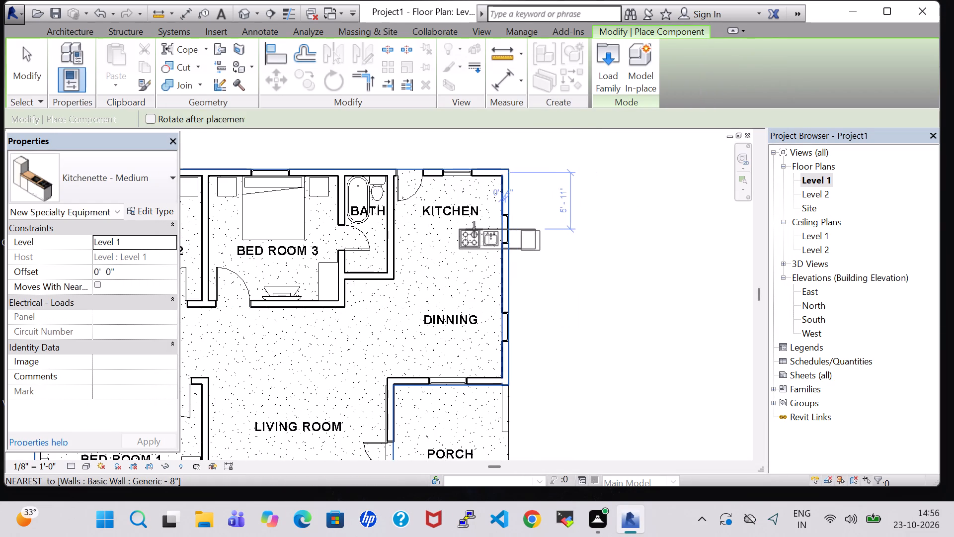
pyautogui.press('space')
pyautogui.press('space')
pyautogui.press('space')
pyautogui.scroll(3, 479, 241)
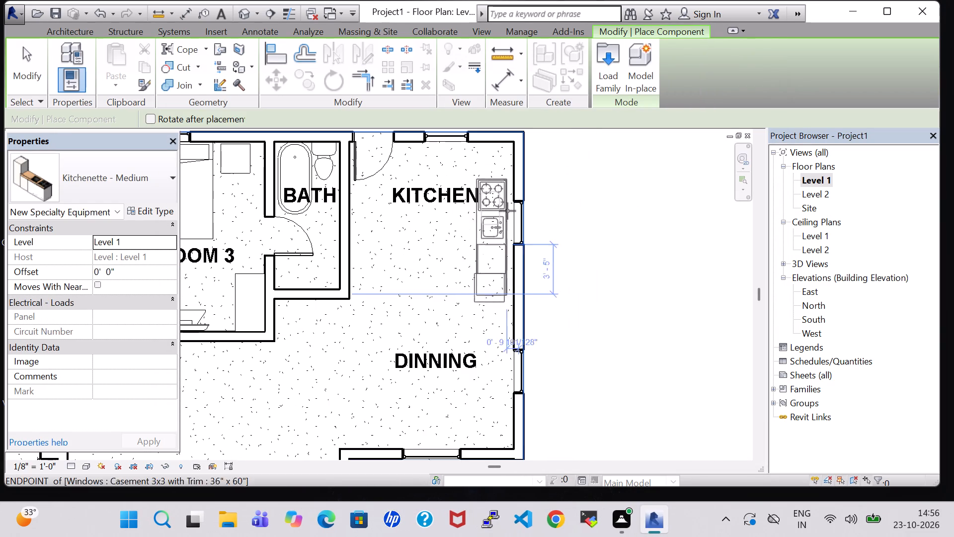
pyautogui.click(507, 205)
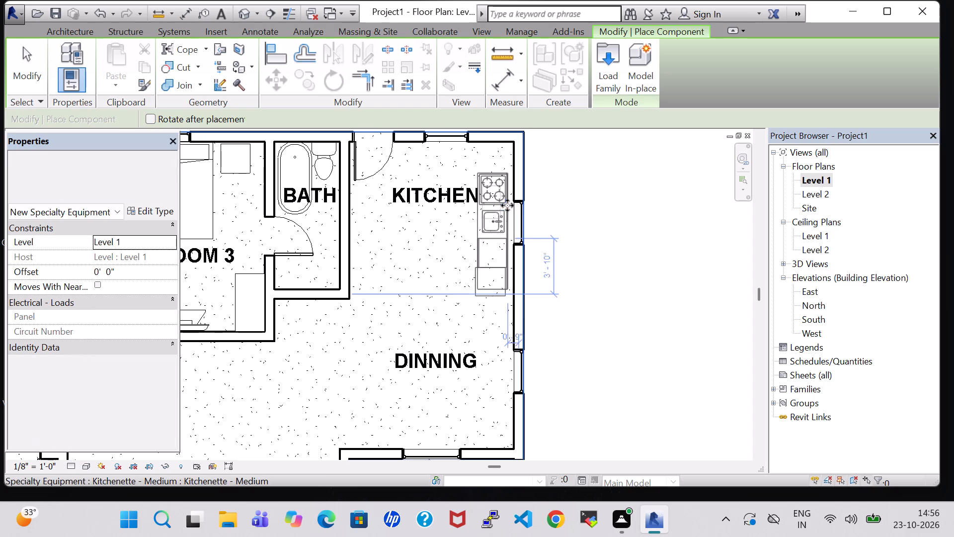
pyautogui.press('Escape')
pyautogui.press('Escape')
# Nudge the kitchenette closer to the kitchen's east wall and slightly toward the north wall.
pyautogui.click(491, 214)
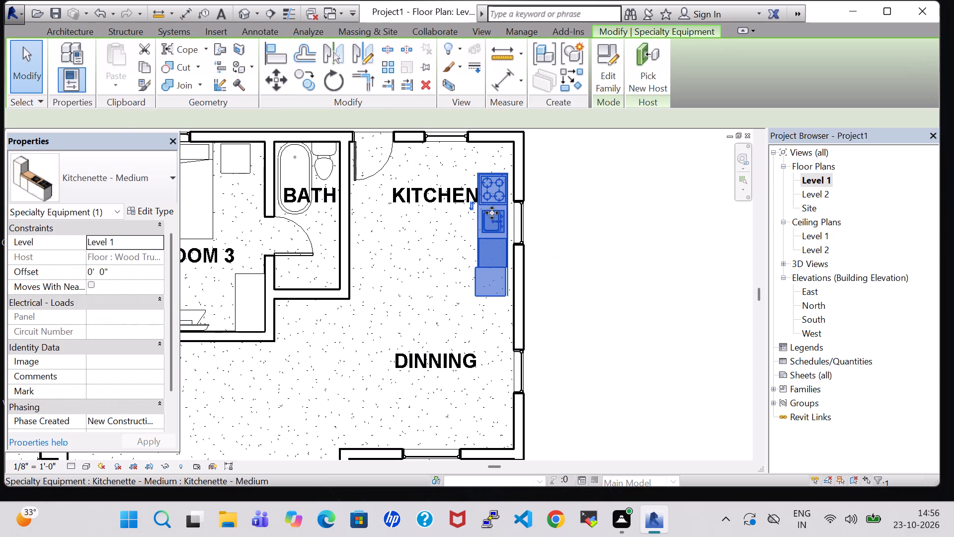
pyautogui.press('Right')
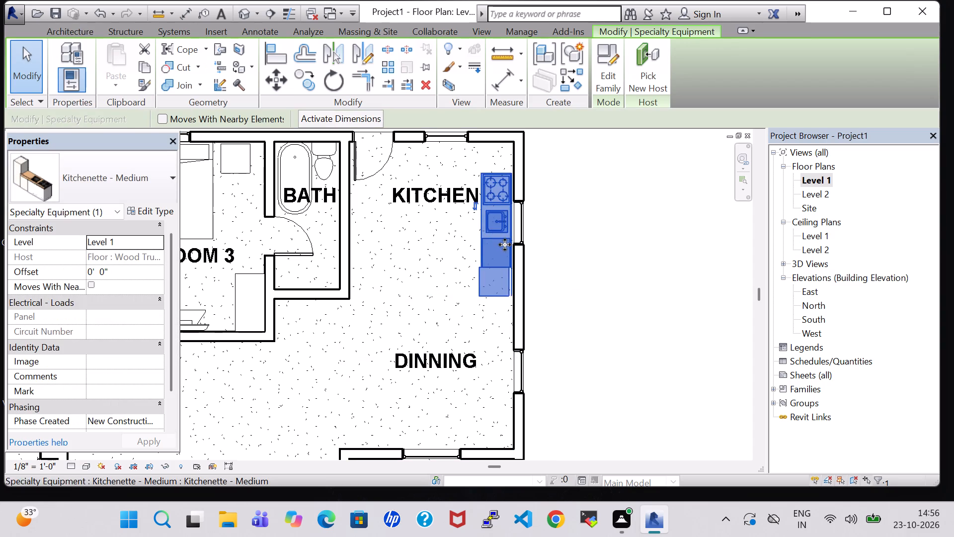
pyautogui.click(610, 243)
pyautogui.scroll(-1, 623, 245)
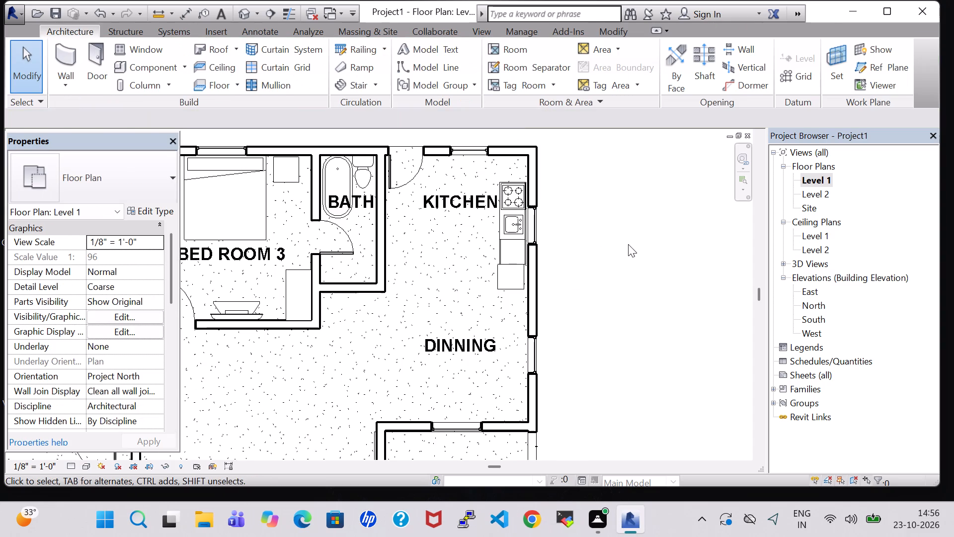
pyautogui.moveTo(628, 244); pyautogui.dragTo(628, 260, button='middle')
pyautogui.click(515, 221)
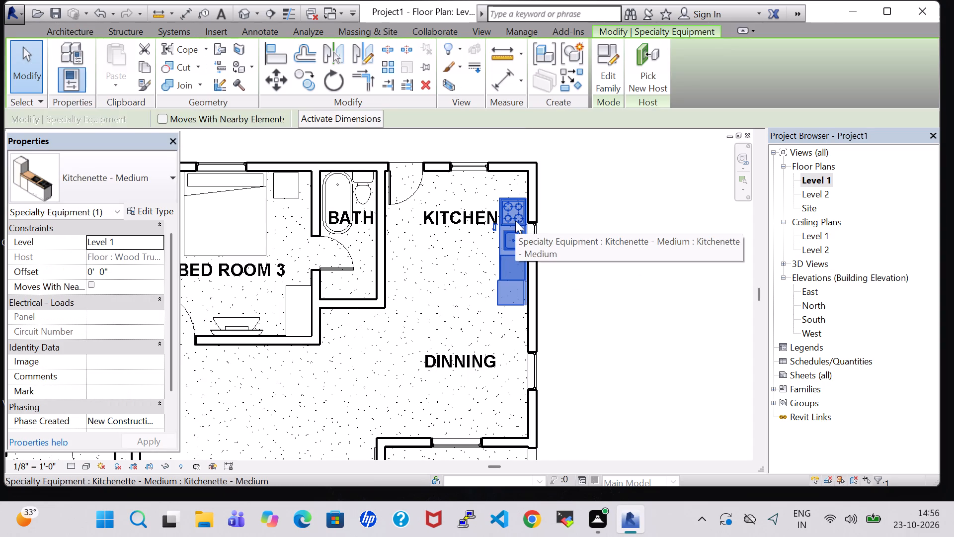
pyautogui.press('Up')
pyautogui.press('Right')
pyautogui.press('Left')
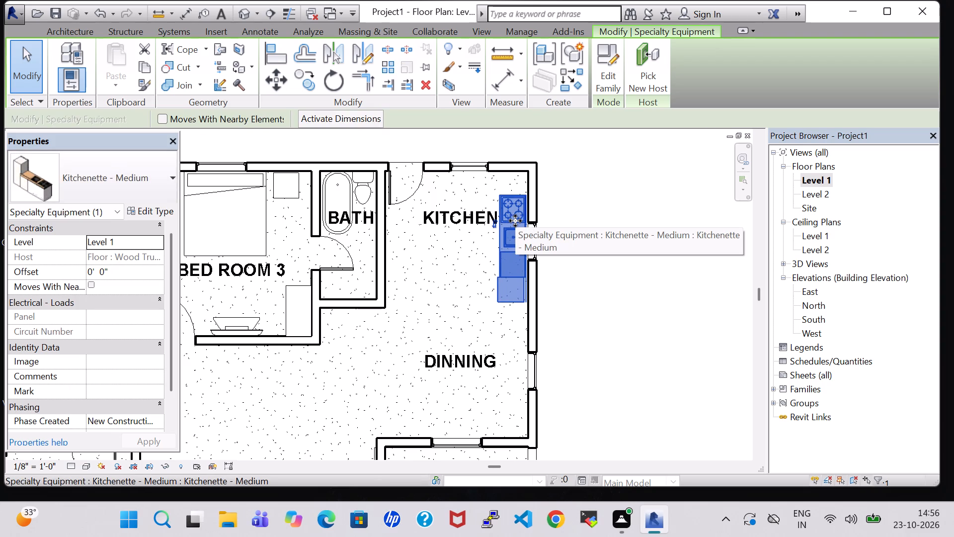
pyautogui.click(652, 241)
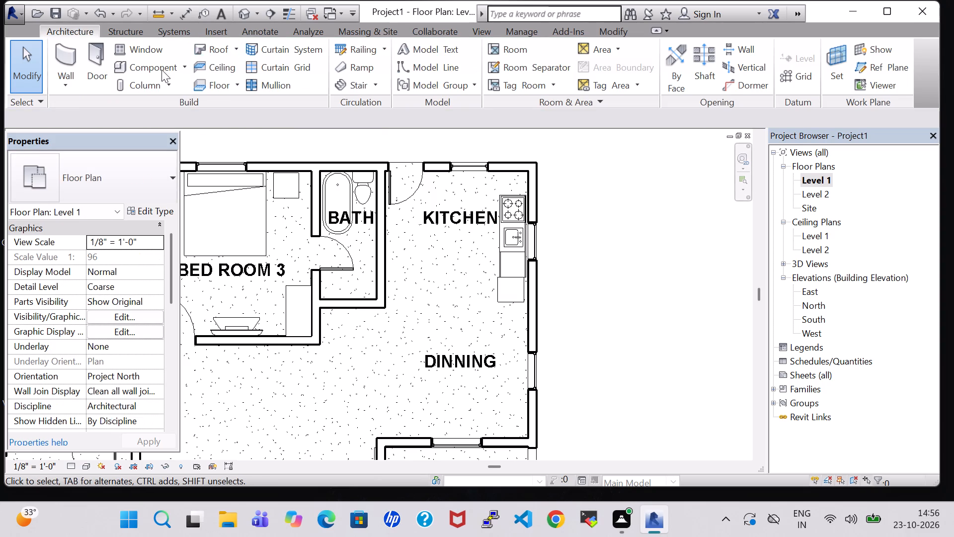
# Load the Dishwasher family from the Domestic folder of Specialty Equipment, overwriting the existing version and its parameter values.
pyautogui.click(157, 71)
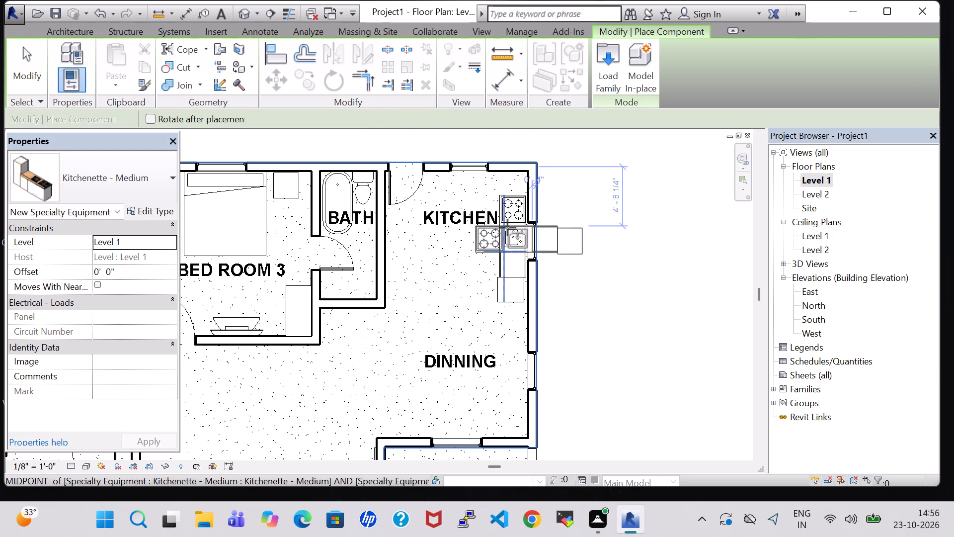
pyautogui.press('Escape')
pyautogui.click(141, 76)
pyautogui.click(132, 65)
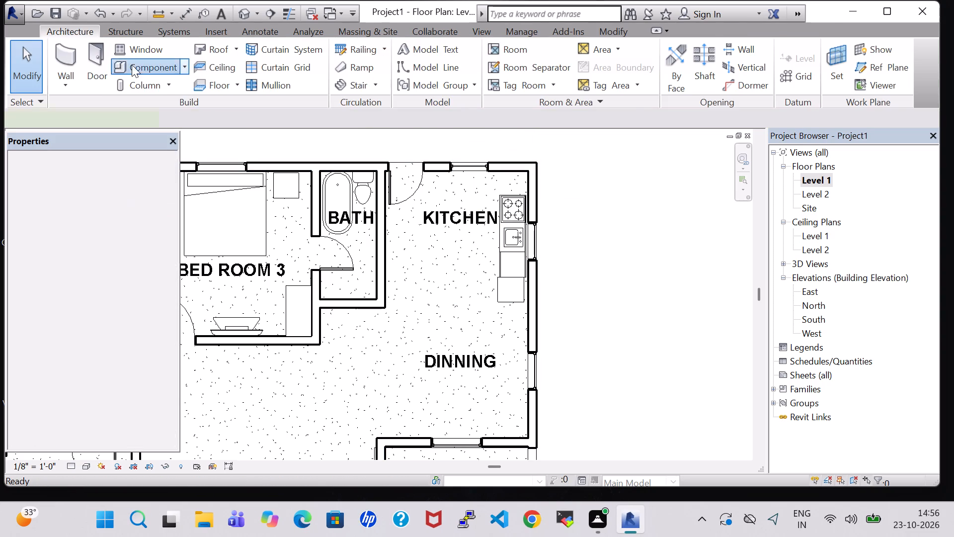
pyautogui.click(614, 83)
pyautogui.scroll(-1, 488, 214)
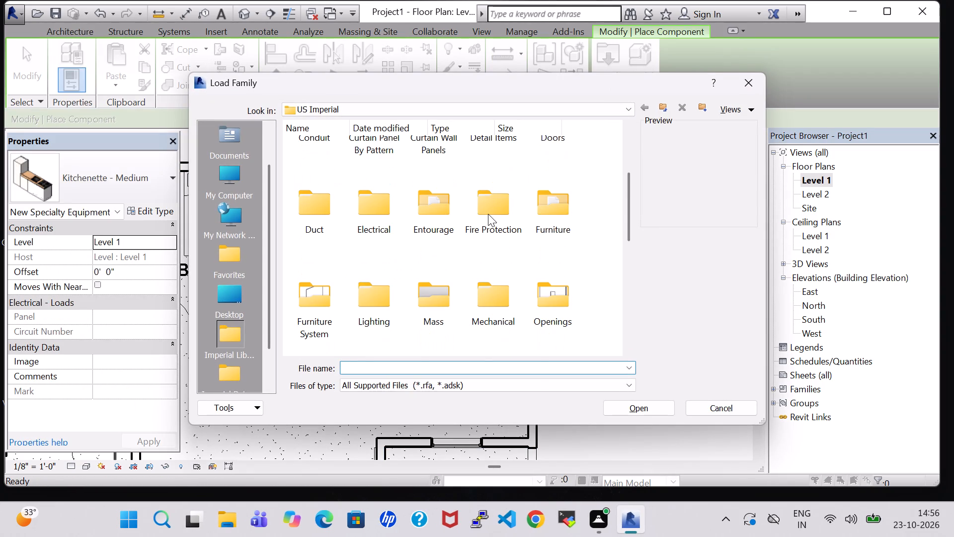
pyautogui.scroll(-3, 535, 250)
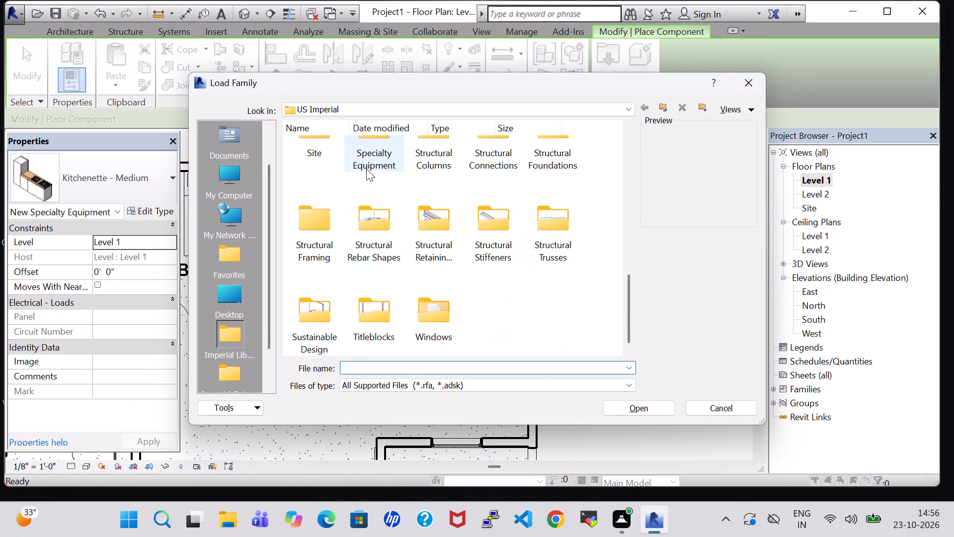
pyautogui.doubleClick(368, 167)
pyautogui.doubleClick(390, 160)
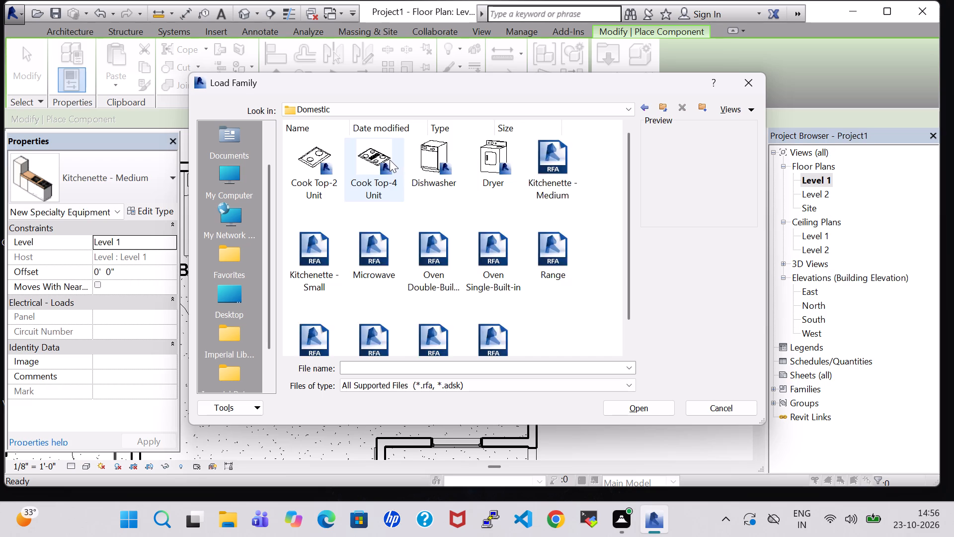
pyautogui.click(435, 167)
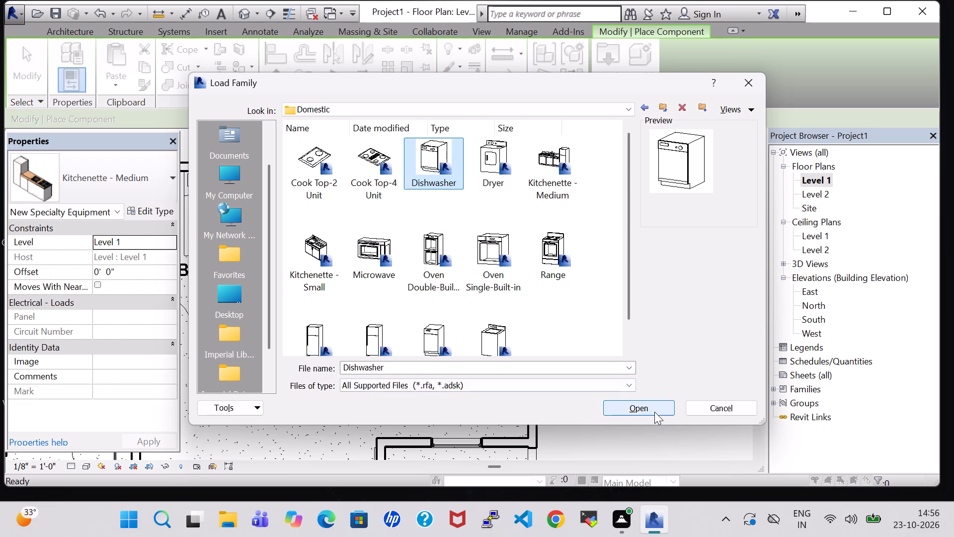
pyautogui.click(654, 411)
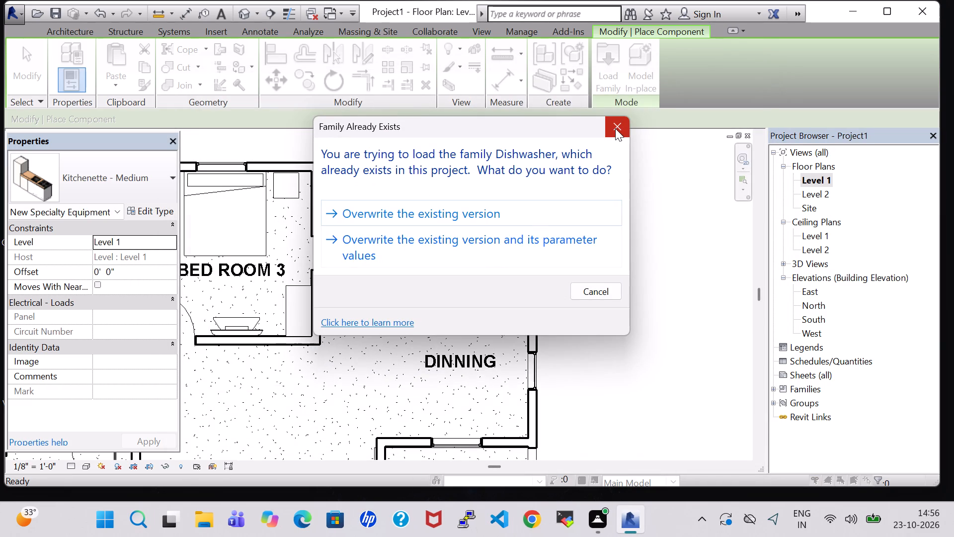
pyautogui.click(560, 242)
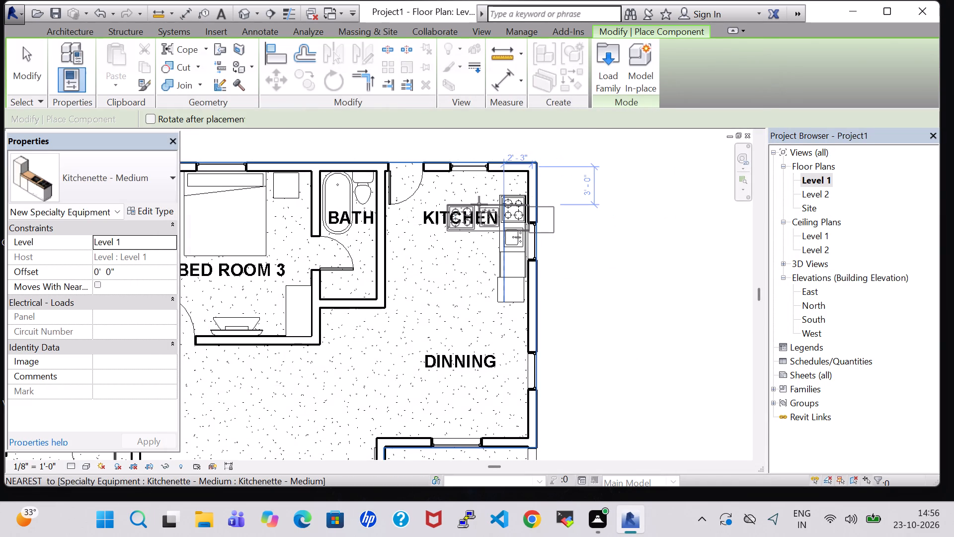
pyautogui.press('Escape')
pyautogui.press('Escape')
# Place a 23" x 23 11/16" x 33 1/2" Dishwasher against the kitchen's north wall, below the window.
pyautogui.doubleClick(120, 64)
pyautogui.click(122, 158)
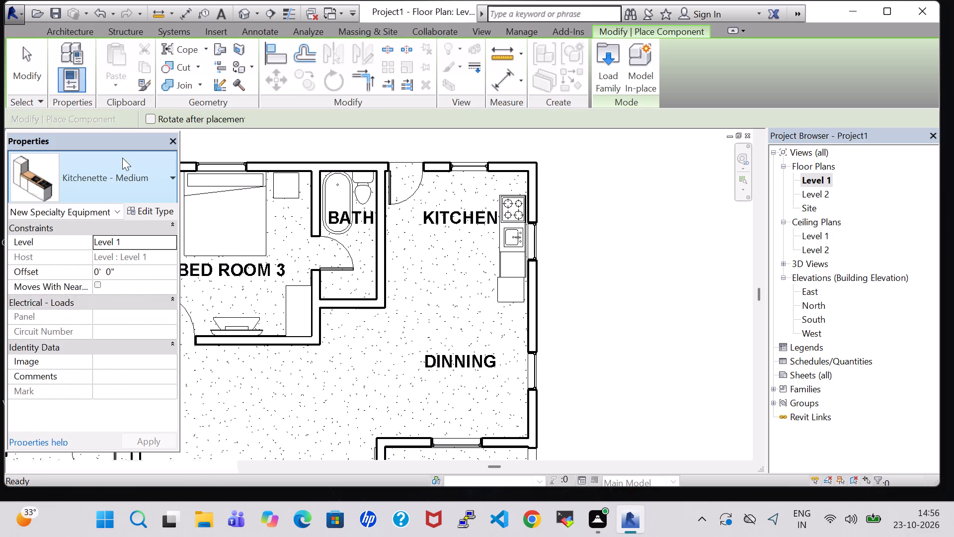
pyautogui.scroll(3, 91, 327)
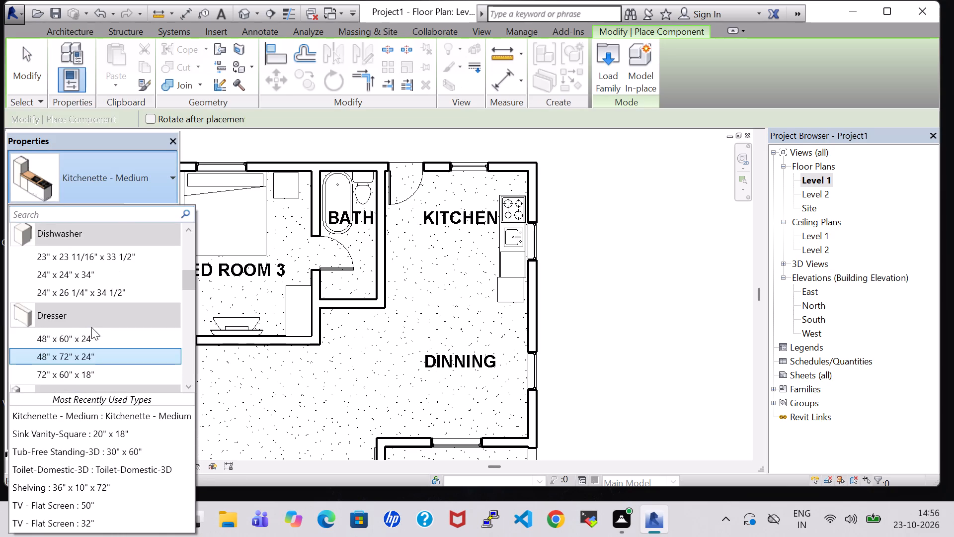
pyautogui.click(97, 291)
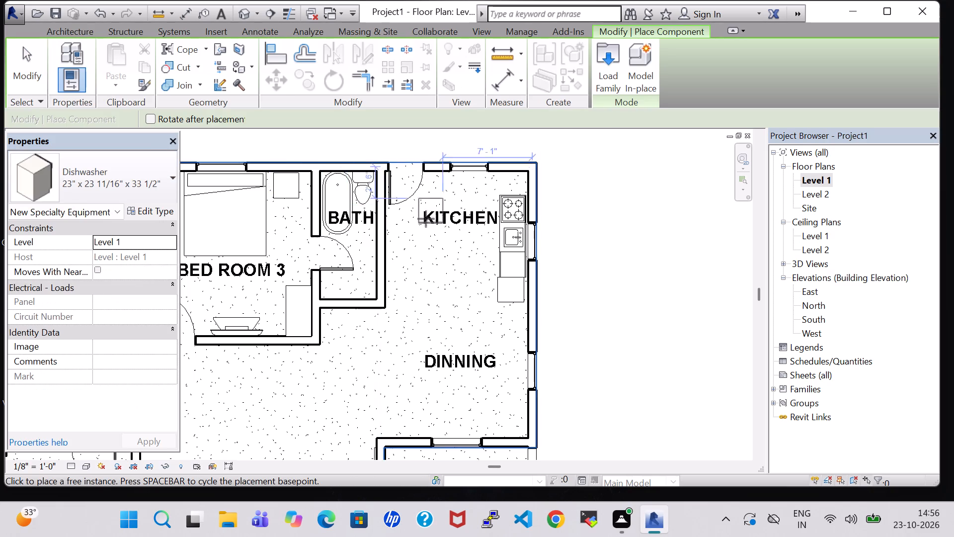
pyautogui.scroll(5, 433, 217)
pyautogui.scroll(-2, 451, 207)
pyautogui.middleClick(452, 204)
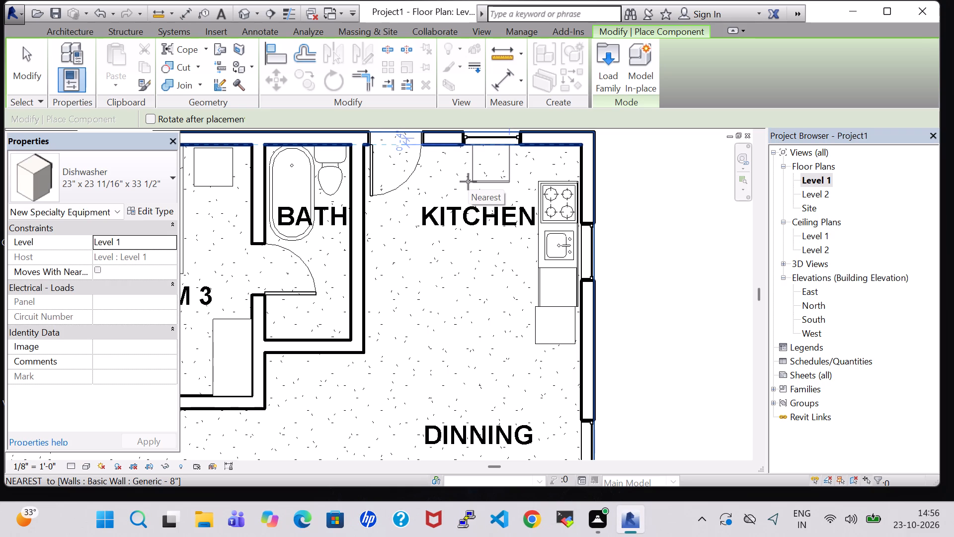
pyautogui.click(470, 181)
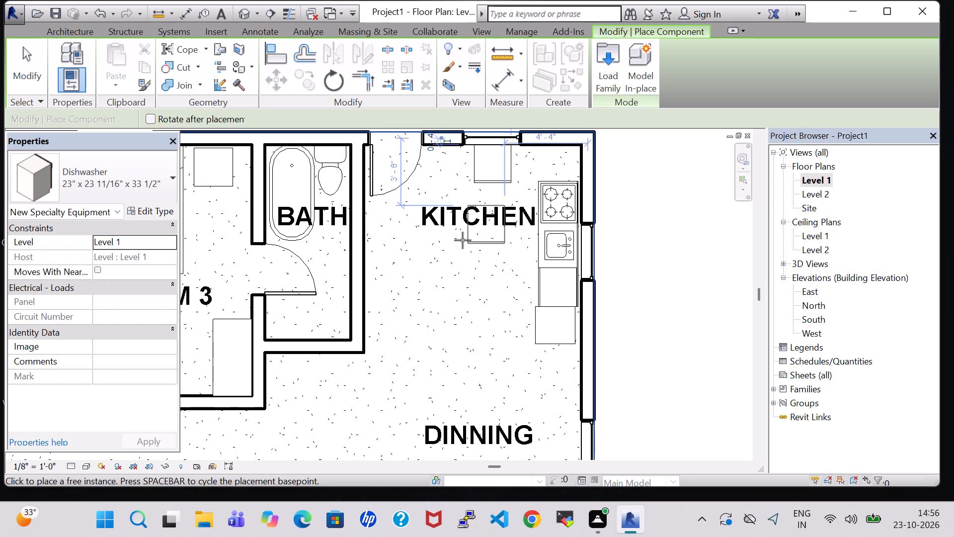
pyautogui.press('Escape')
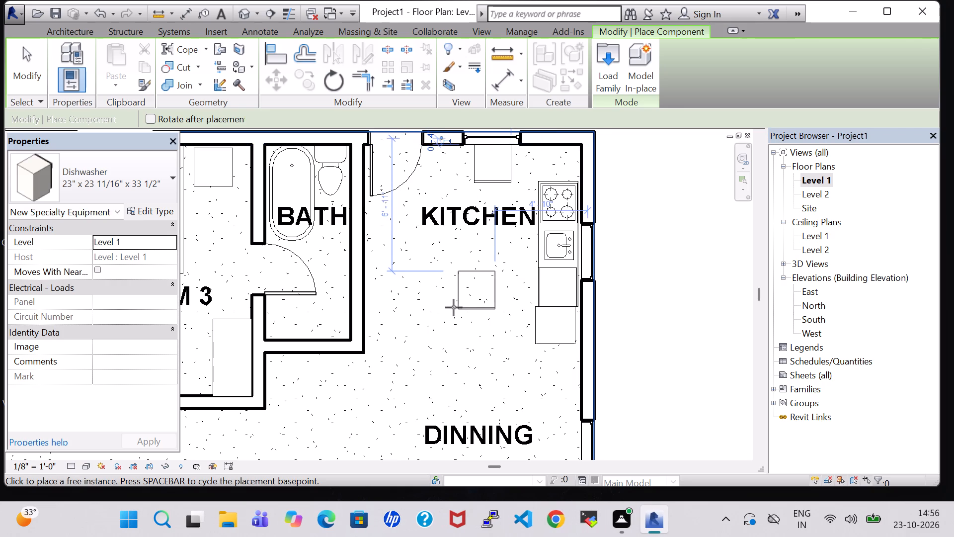
# Place a 24" Depth Counter Top w Sink Hole along the kitchen's wall beside the bath, rotated with its sink opening toward the dining area.
pyautogui.press('Escape')
pyautogui.click(148, 72)
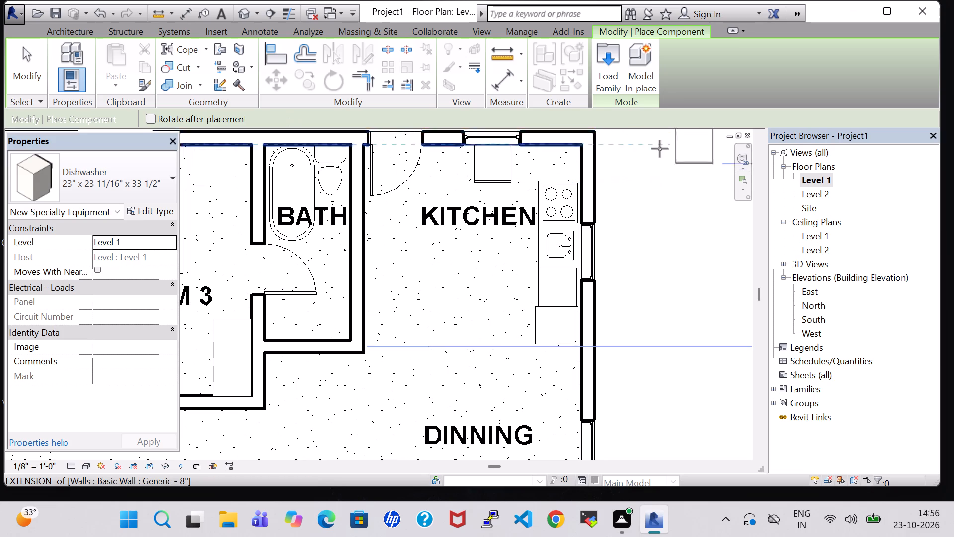
pyautogui.click(614, 82)
pyautogui.click(759, 83)
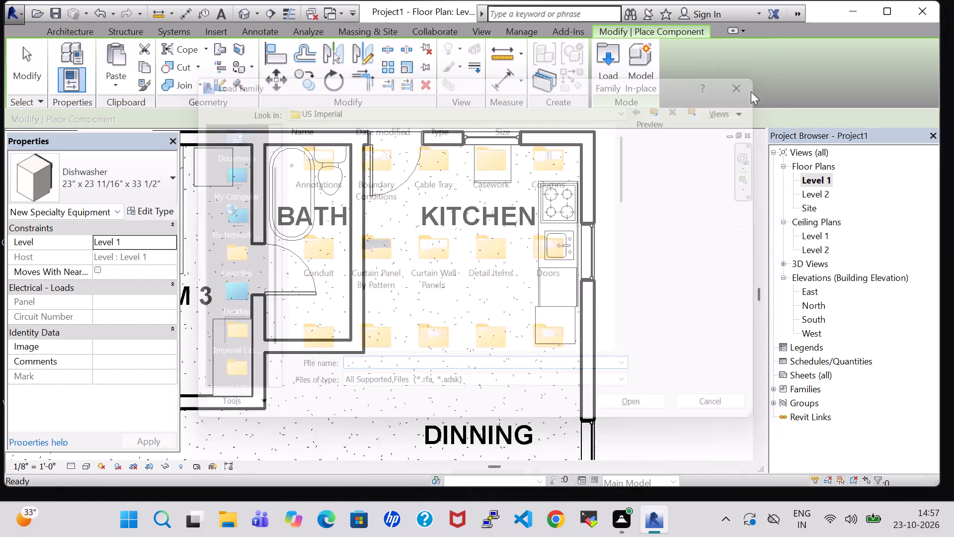
pyautogui.click(142, 183)
pyautogui.scroll(3, 89, 333)
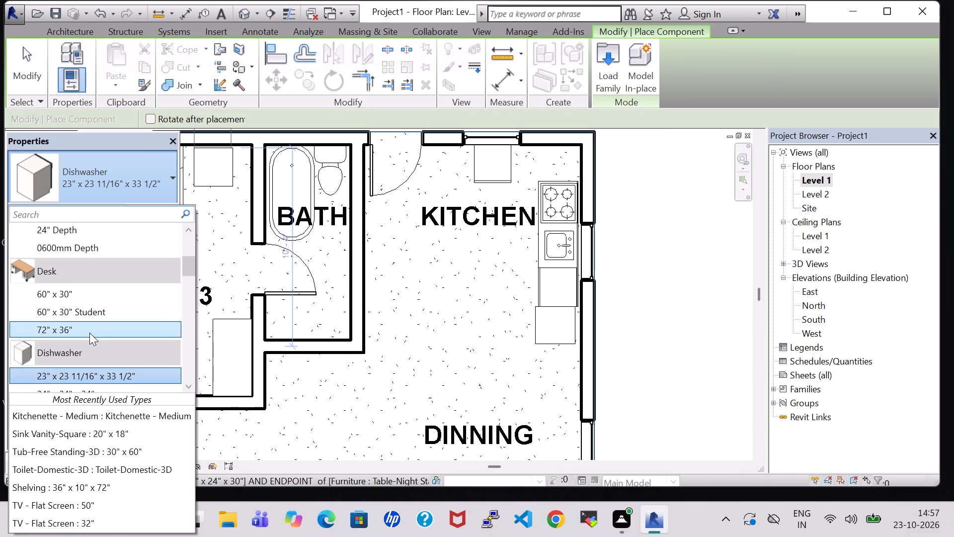
pyautogui.scroll(3, 89, 333)
pyautogui.click(89, 334)
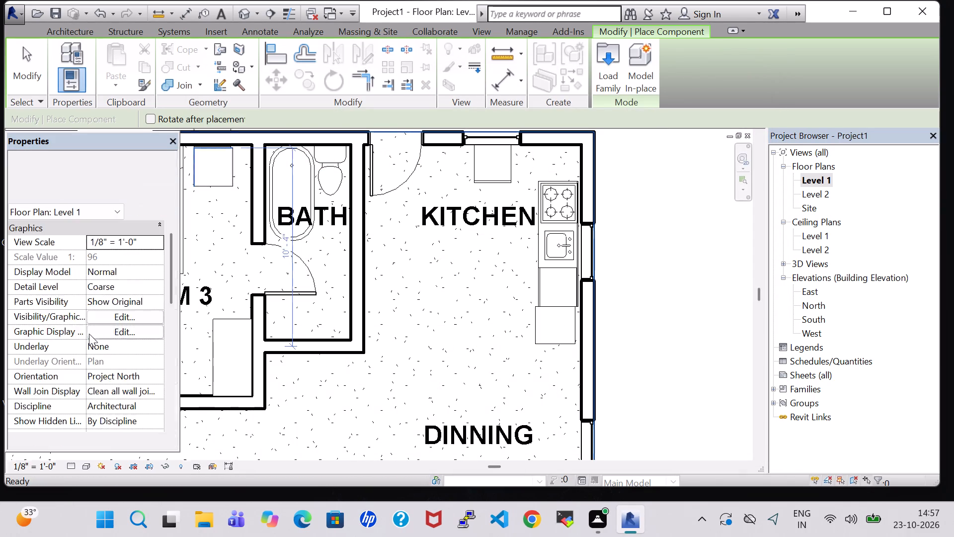
pyautogui.press('space')
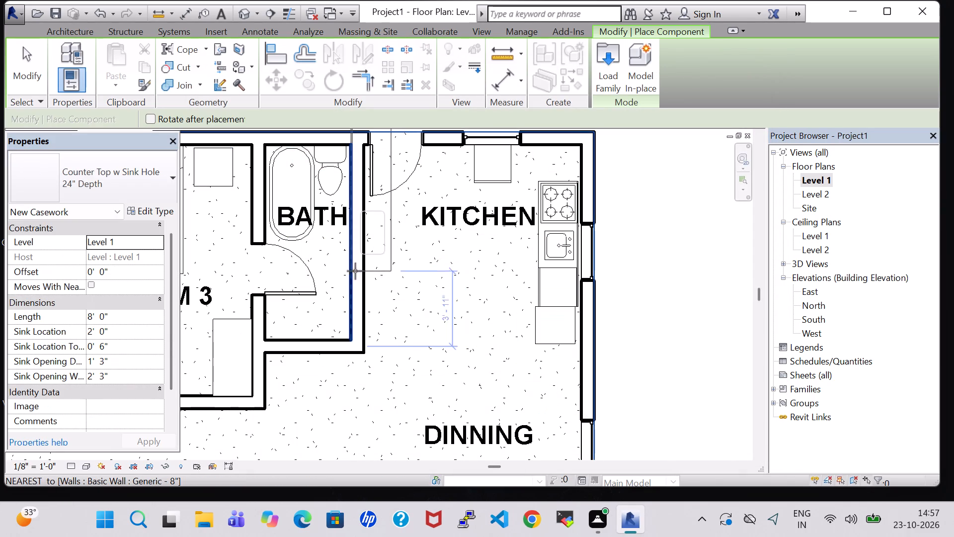
pyautogui.click(369, 358)
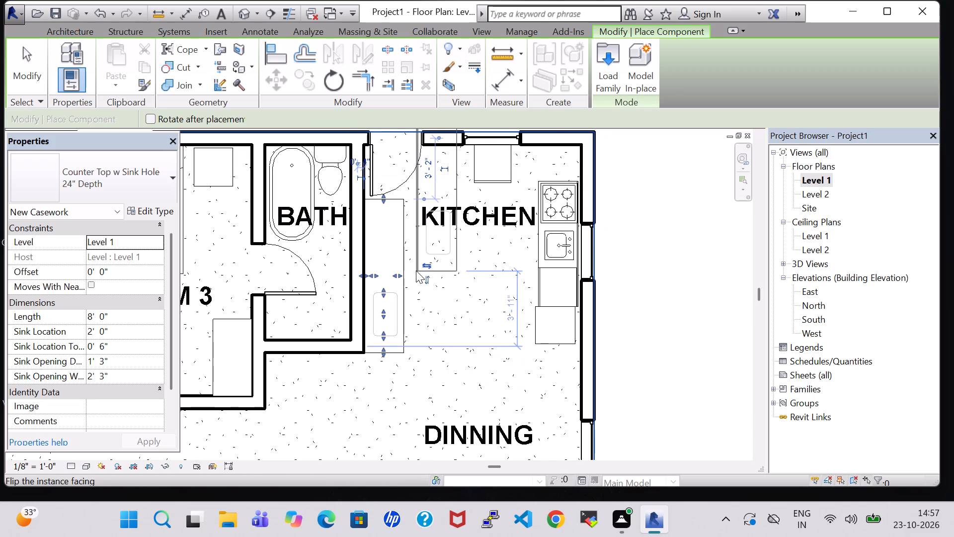
pyautogui.press('Escape')
pyautogui.press('Escape')
# Set the length of the countertop along the bath-side kitchen wall to 6' 0".
pyautogui.click(403, 246)
pyautogui.click(159, 209)
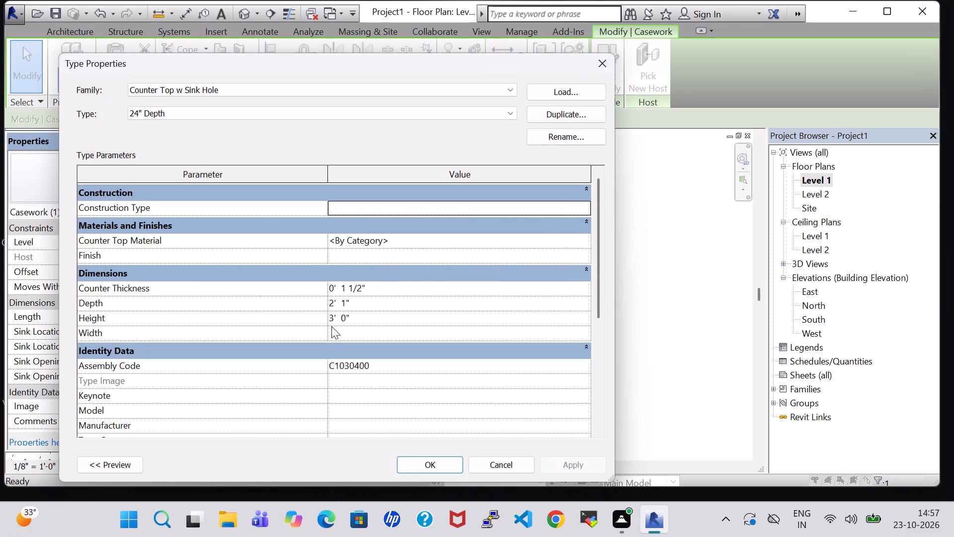
pyautogui.click(603, 70)
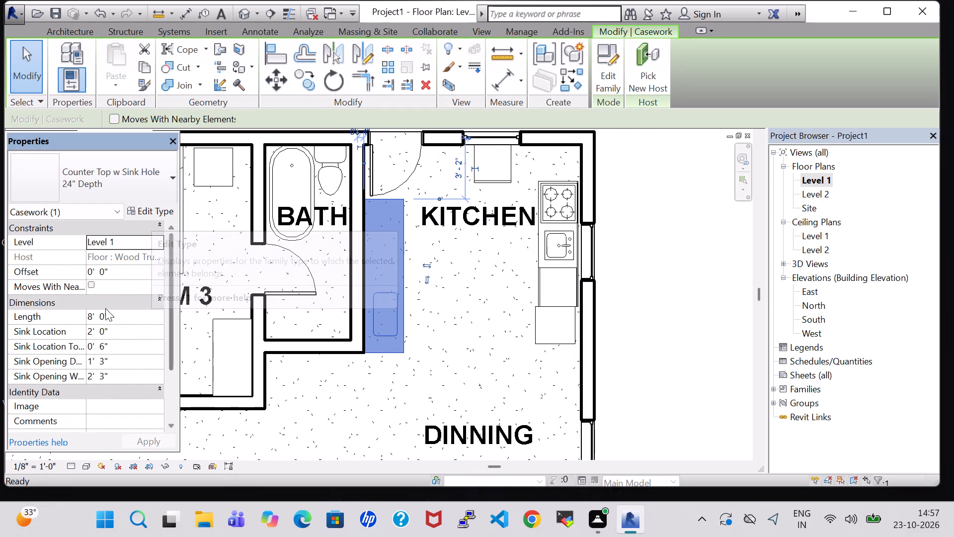
pyautogui.click(93, 318)
pyautogui.press('BackSpace')
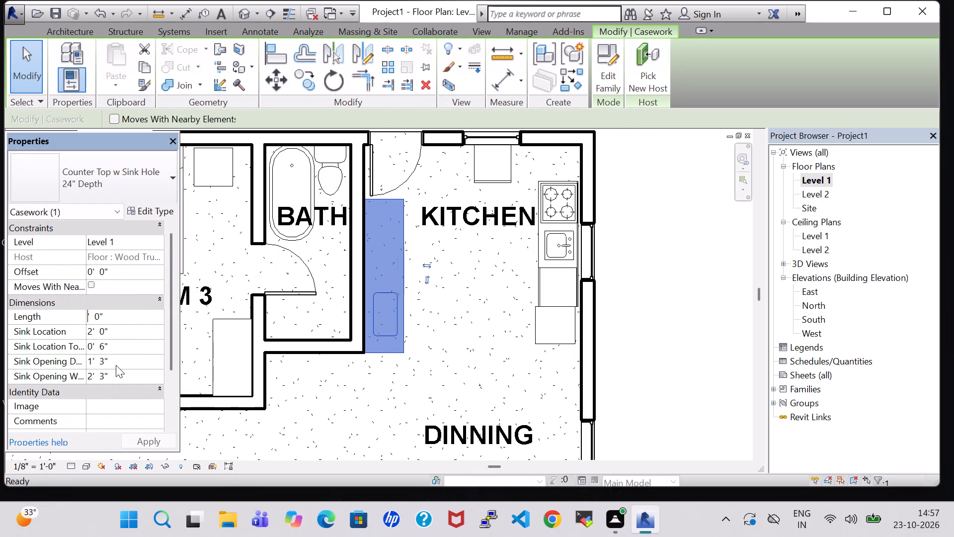
pyautogui.press('6')
pyautogui.press('Return')
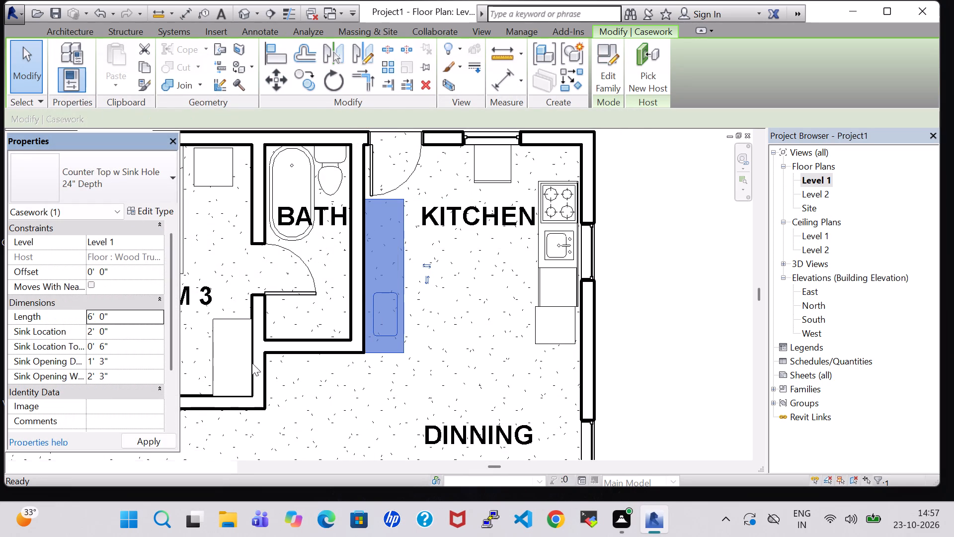
# Nudge the countertop along the bath-side wall toward the kitchen's north wall.
pyautogui.press('Up')
pyautogui.press('Up')
pyautogui.press('Up')
pyautogui.press('Up')
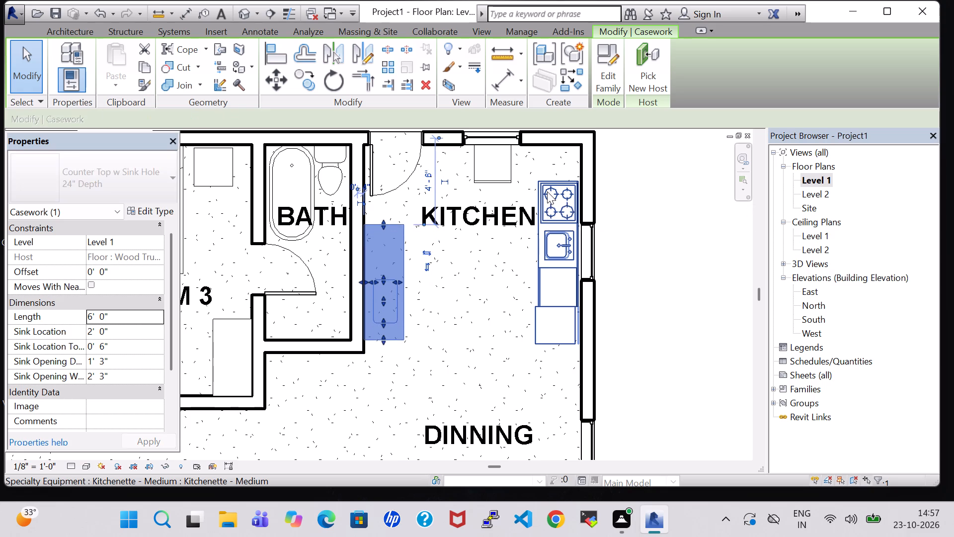
pyautogui.press('Up')
pyautogui.press('Up')
pyautogui.press('Up')
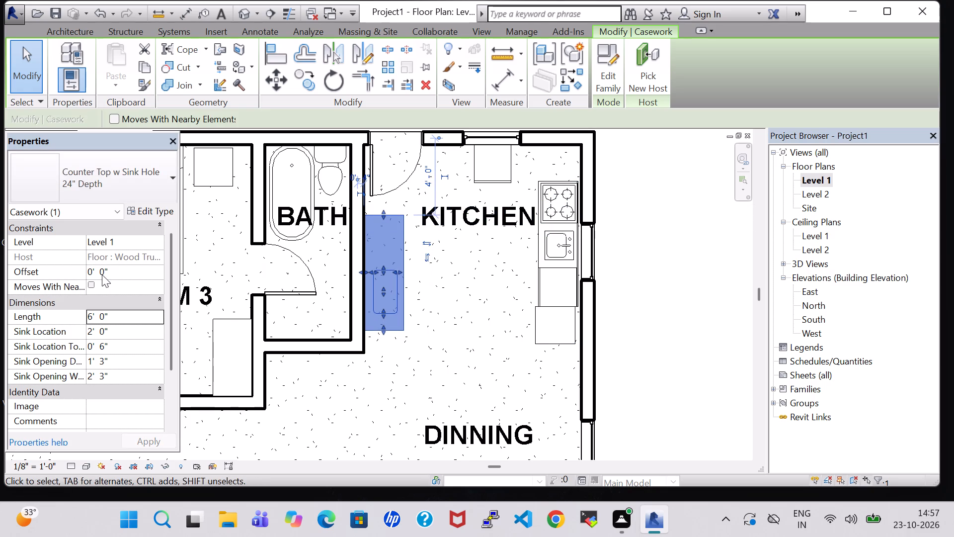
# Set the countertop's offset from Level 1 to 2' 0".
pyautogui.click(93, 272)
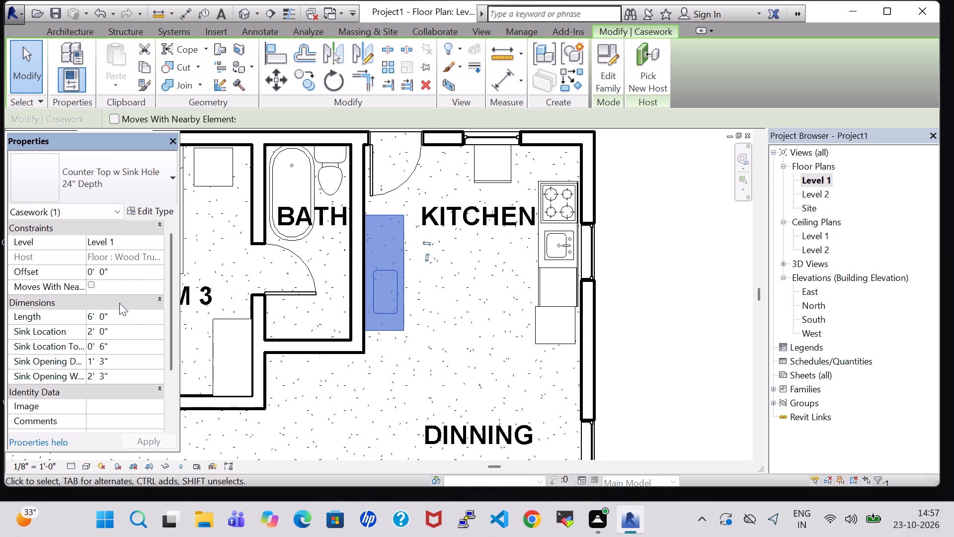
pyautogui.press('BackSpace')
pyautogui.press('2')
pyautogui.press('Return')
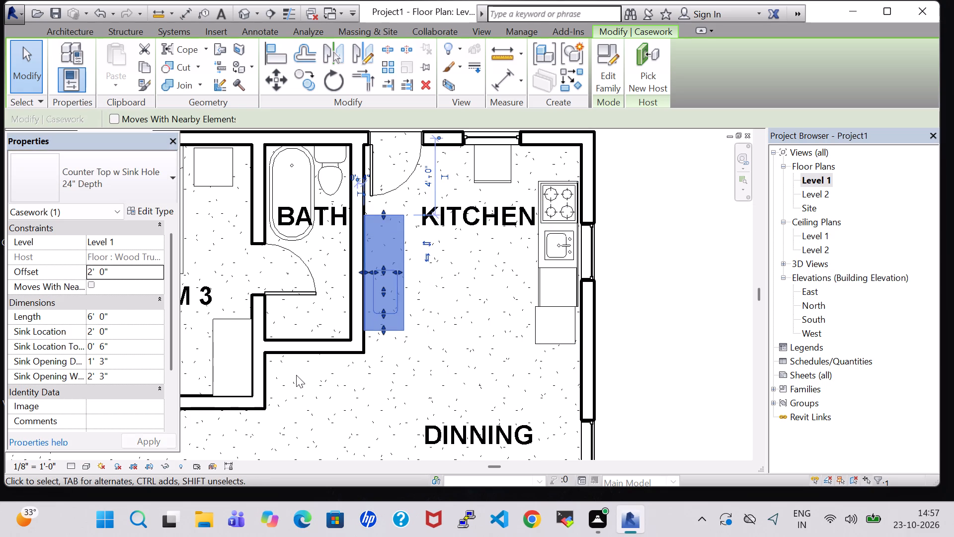
# Set the countertop's offset from Level 1 to 3' 0".
pyautogui.click(91, 274)
pyautogui.press('Right')
pyautogui.press('BackSpace')
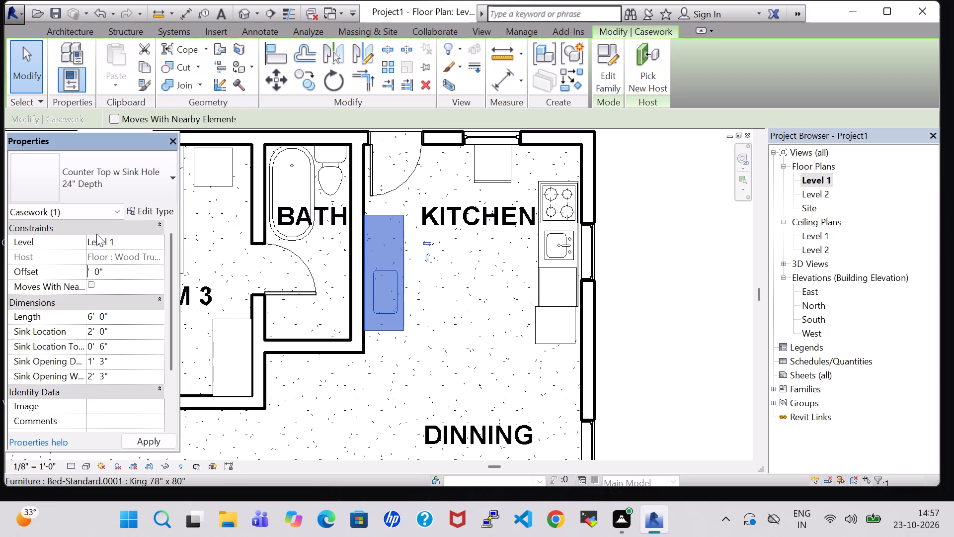
pyautogui.press('3')
pyautogui.press('Return')
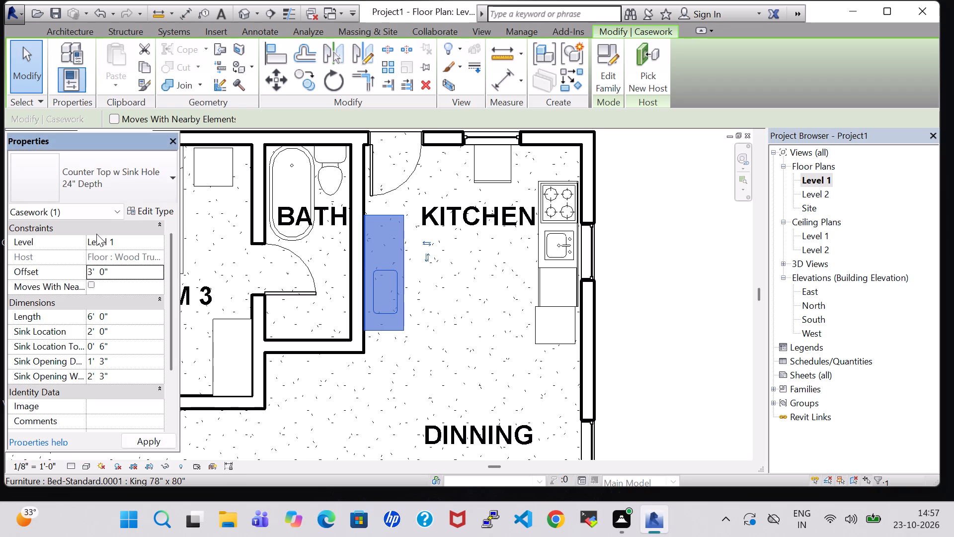
pyautogui.click(678, 254)
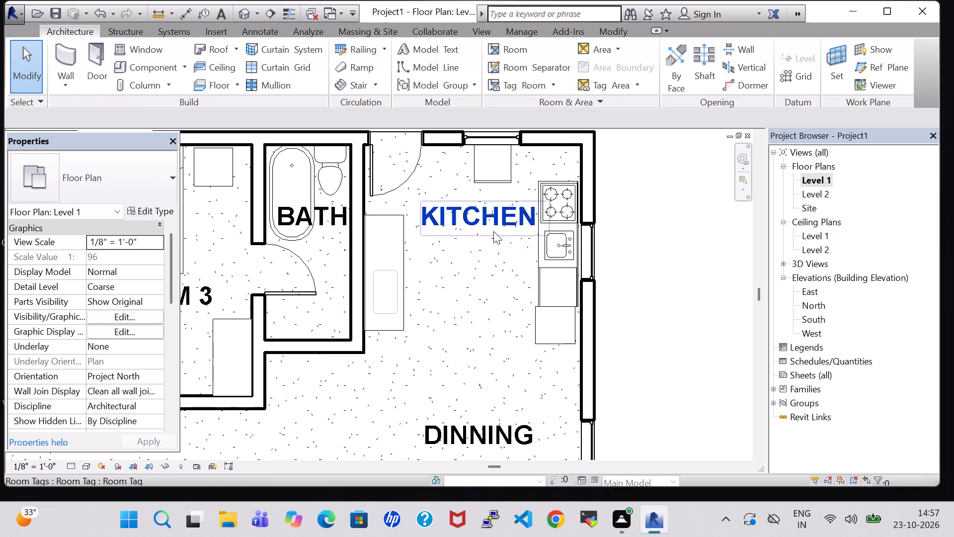
pyautogui.click(379, 219)
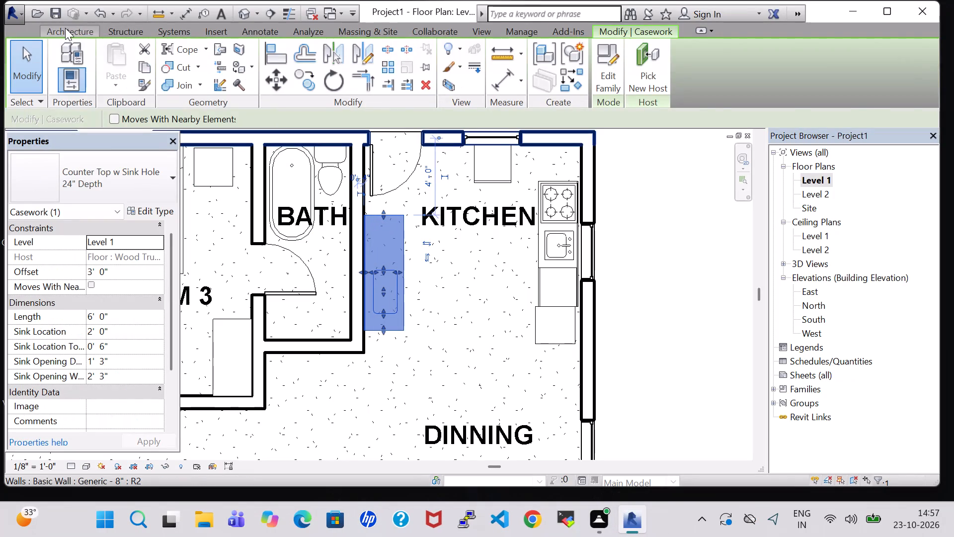
# Load the Microwave family from the Domestic folder of Specialty Equipment.
pyautogui.click(65, 28)
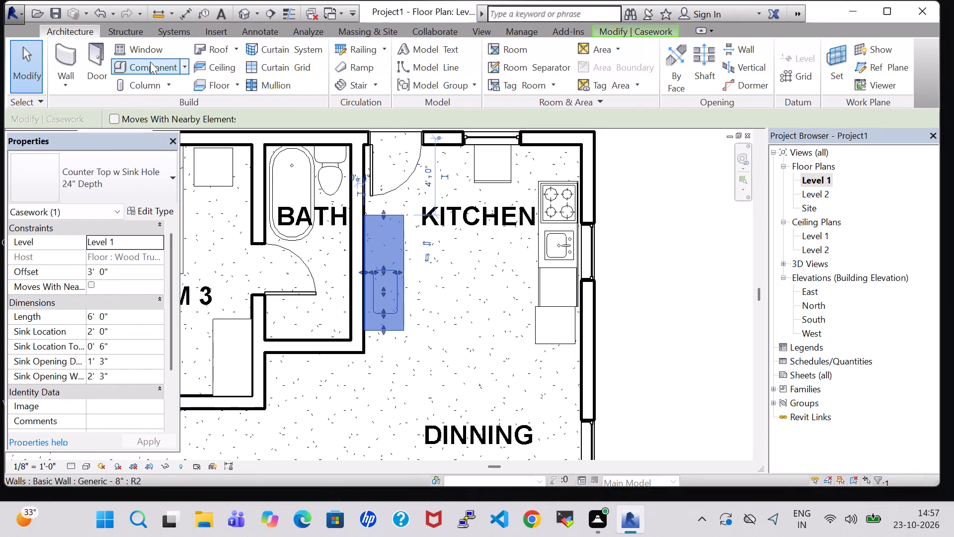
pyautogui.click(150, 62)
pyautogui.click(601, 69)
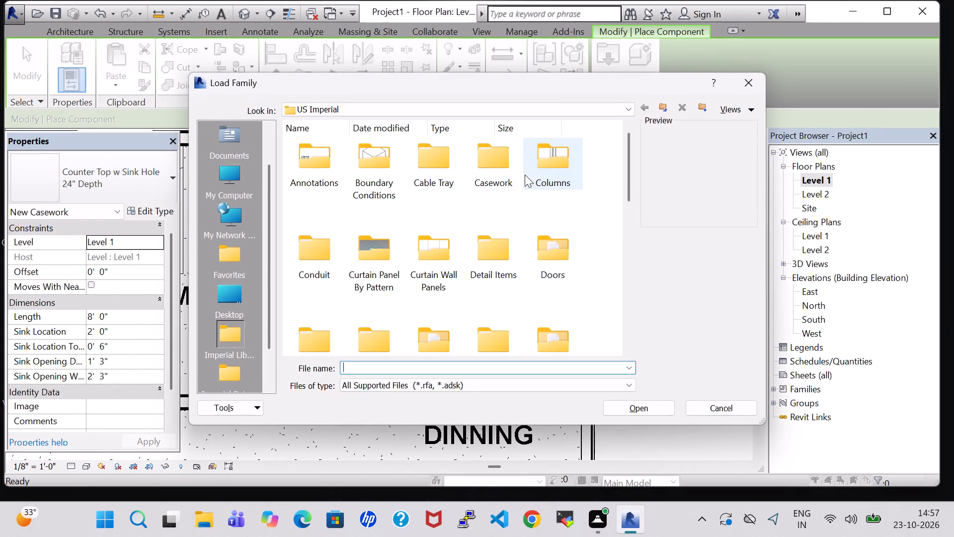
pyautogui.scroll(-1, 525, 175)
pyautogui.scroll(-1, 398, 254)
pyautogui.scroll(-1, 377, 187)
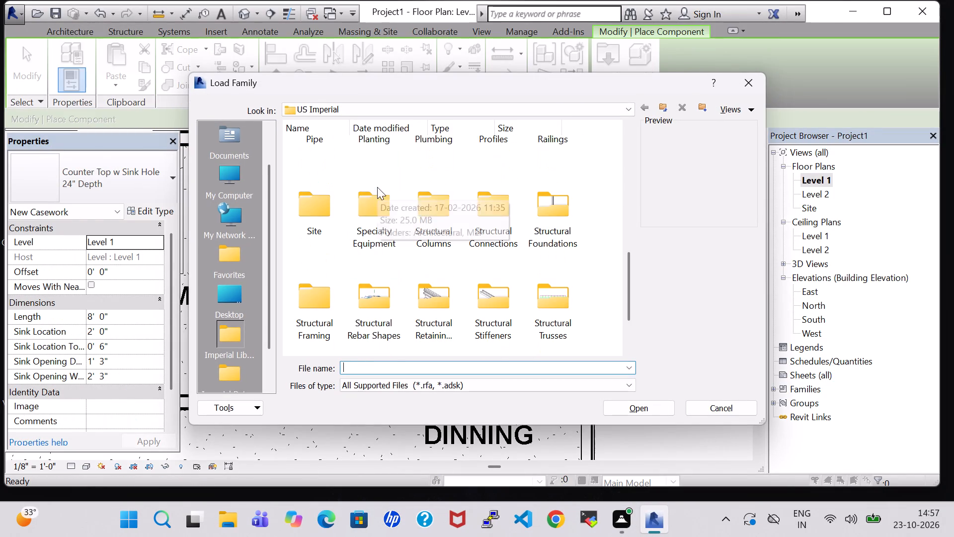
pyautogui.doubleClick(377, 211)
pyautogui.doubleClick(363, 174)
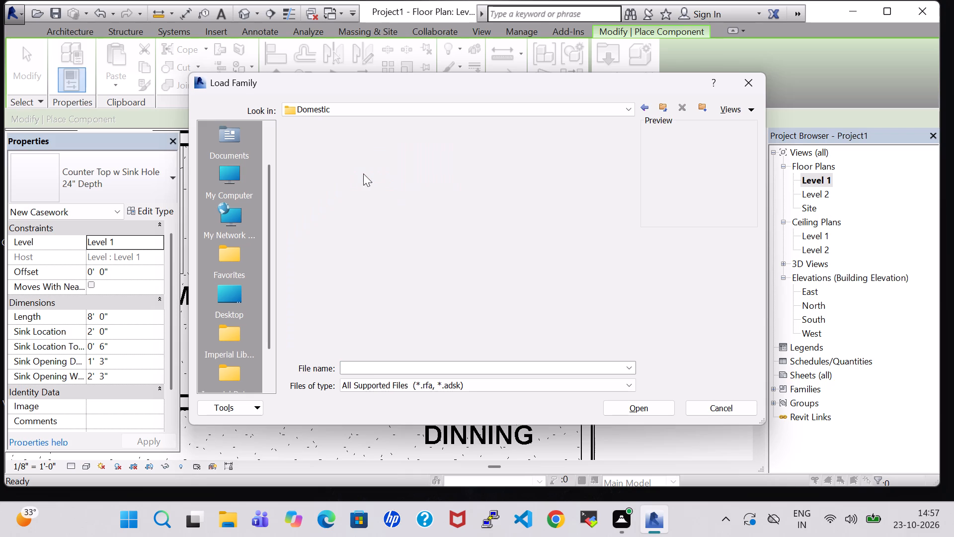
pyautogui.click(381, 250)
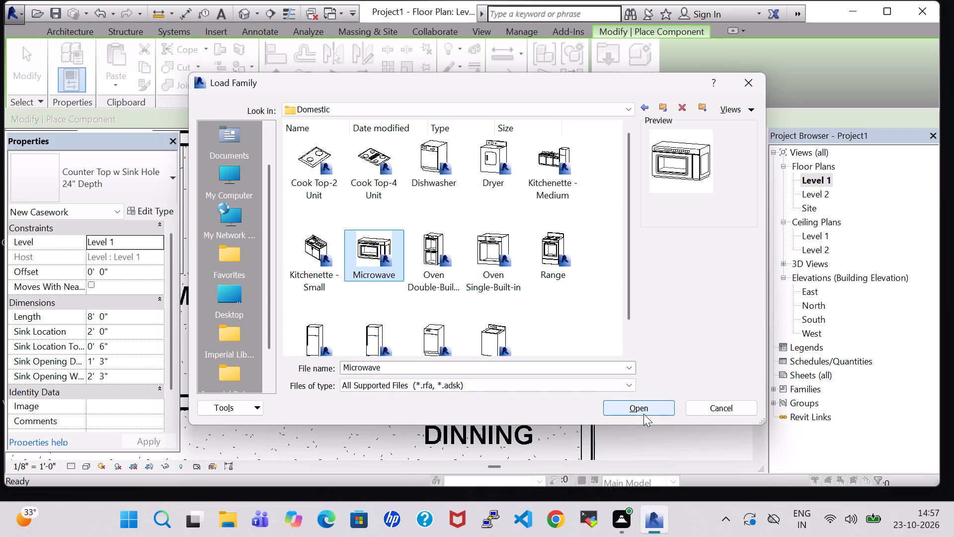
pyautogui.click(643, 414)
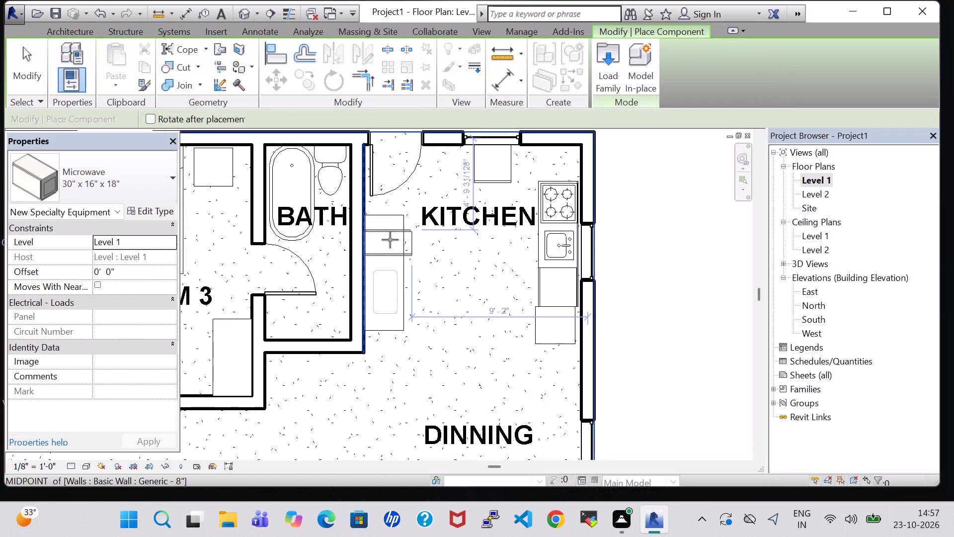
# Place a 30" x 16" x 18" Microwave on the north end of the countertop, rotated with its back to the bath-side wall.
pyautogui.press('space')
pyautogui.click(390, 240)
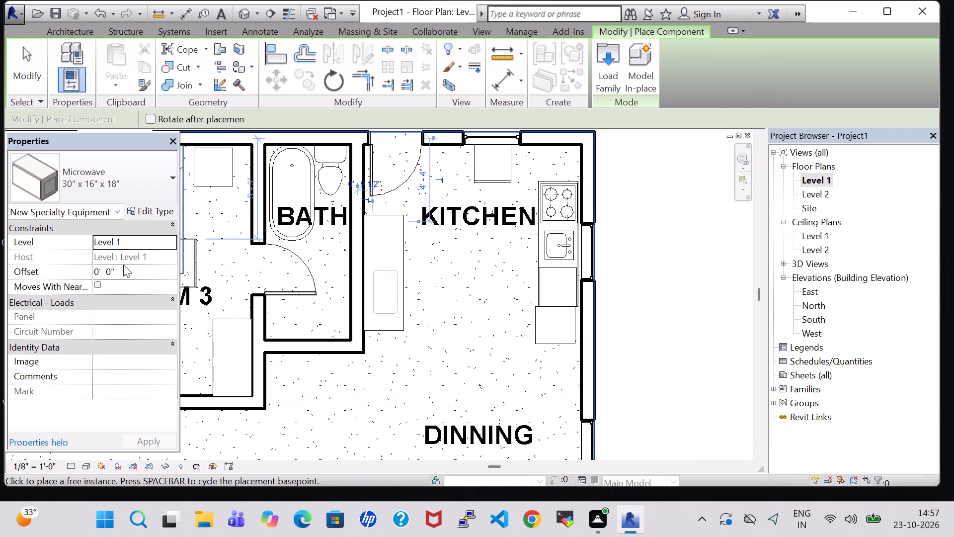
pyautogui.press('Escape')
pyautogui.press('Escape')
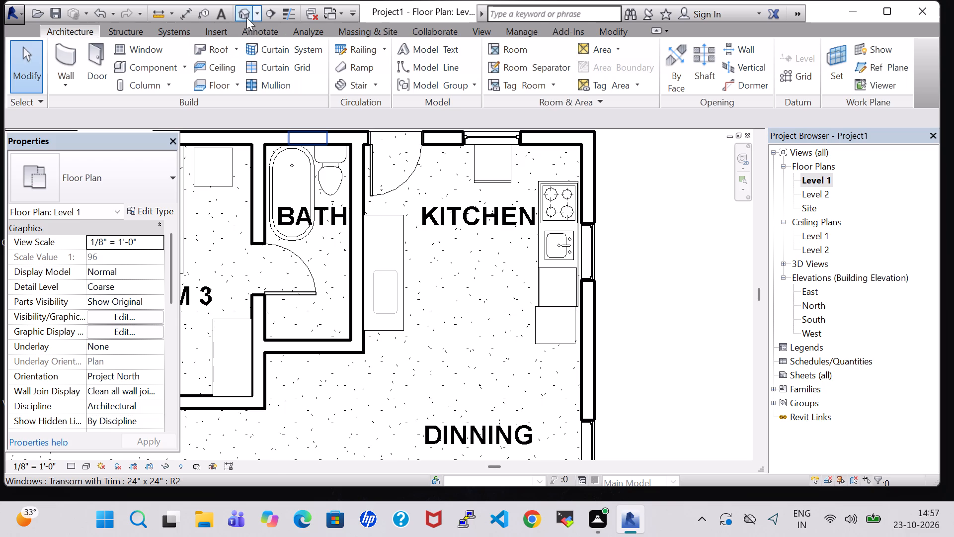
# In the 3D view, set the microwave's offset from Level 1 to 3' 0".
pyautogui.click(246, 17)
pyautogui.keyDown('shift'); pyautogui.moveTo(605, 240); pyautogui.dragTo(599, 290, button='middle'); pyautogui.keyUp('shift')
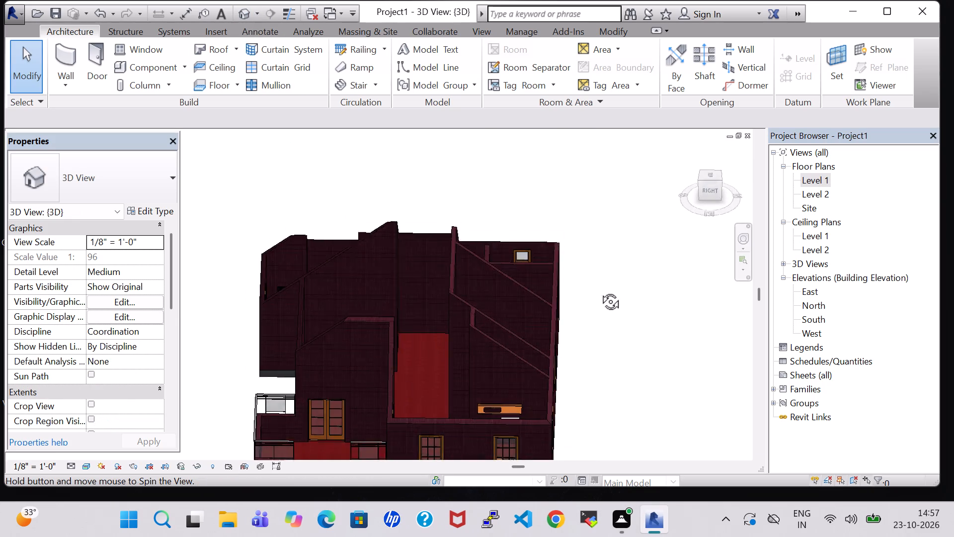
pyautogui.keyDown('shift'); pyautogui.moveTo(599, 290); pyautogui.dragTo(590, 414, button='middle'); pyautogui.keyUp('shift')
pyautogui.click(509, 446)
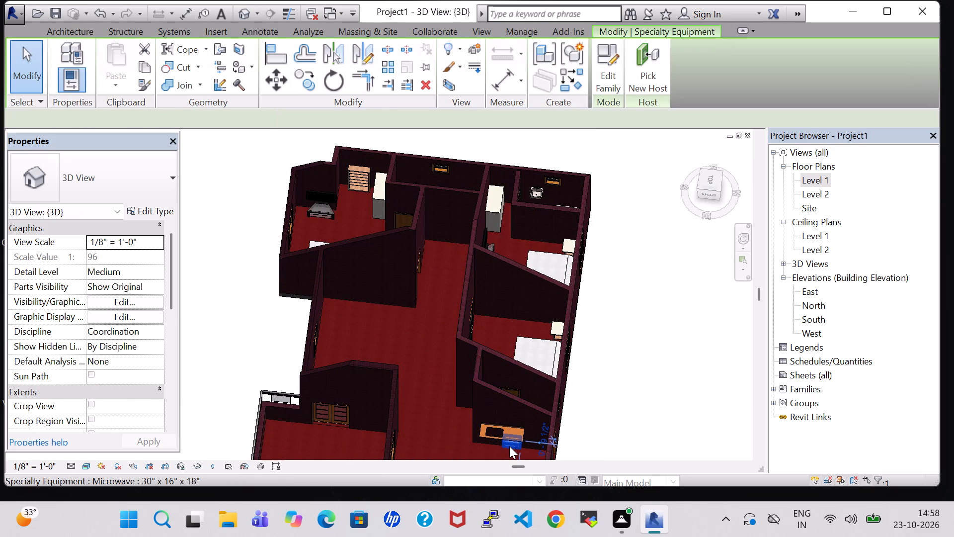
pyautogui.click(93, 271)
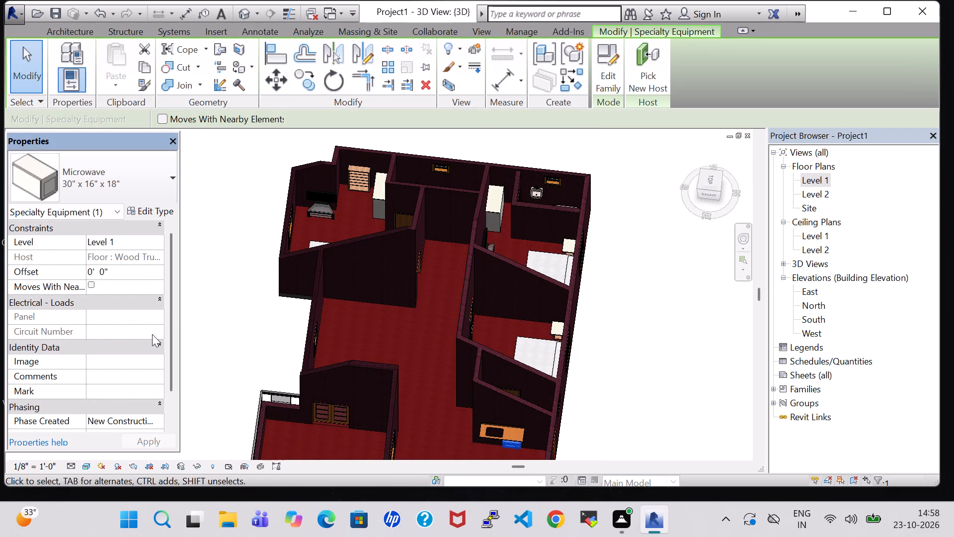
pyautogui.press('BackSpace')
pyautogui.press('3')
pyautogui.press('Return')
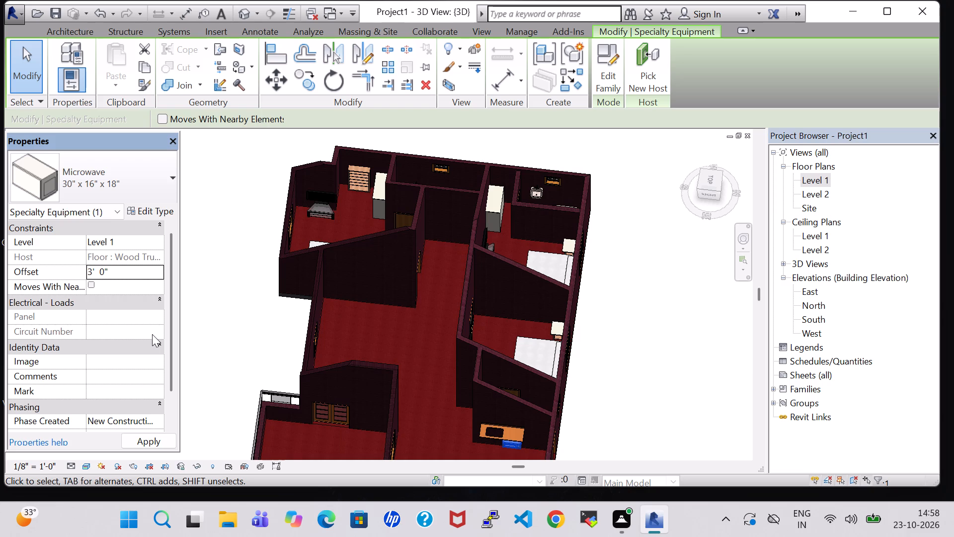
# Nudge the microwave slightly along the countertop toward the kitchen's north wall.
pyautogui.scroll(3, 597, 385)
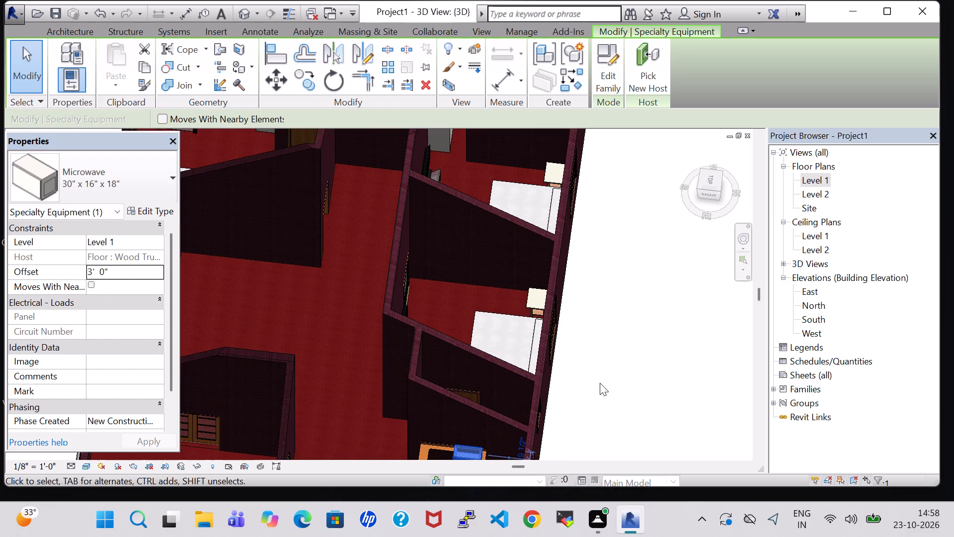
pyautogui.moveTo(600, 383); pyautogui.dragTo(602, 224, button='middle')
pyautogui.press('Right')
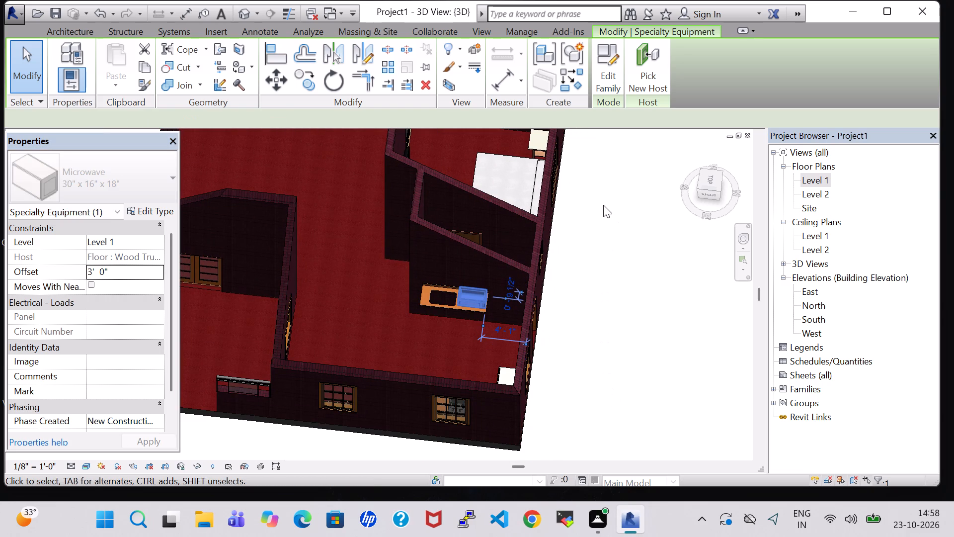
pyautogui.scroll(5, 603, 205)
pyautogui.click(587, 258)
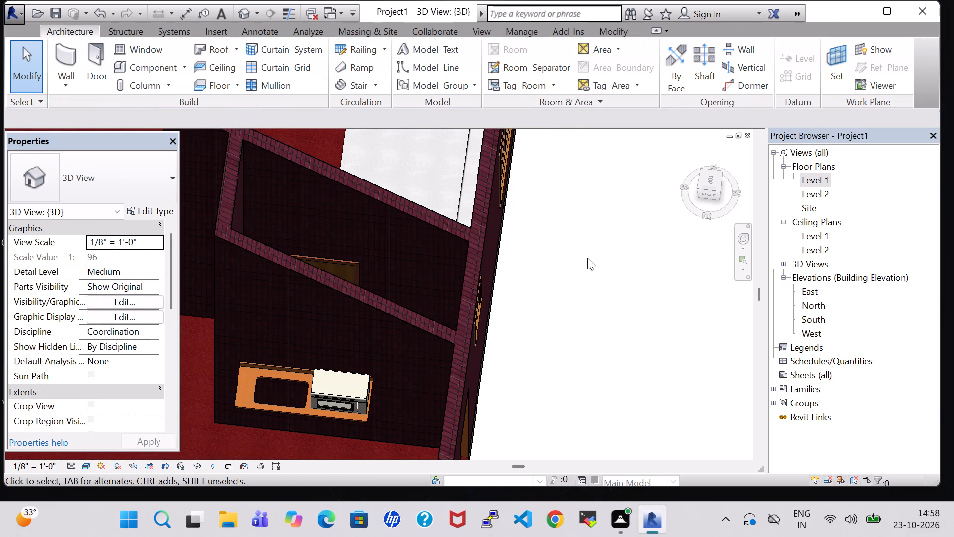
# Examine the kitchen countertop, microwave and surrounding rooms from several angles in the 3D view.
pyautogui.keyDown('shift'); pyautogui.moveTo(586, 336); pyautogui.dragTo(599, 264, button='middle'); pyautogui.keyUp('shift')
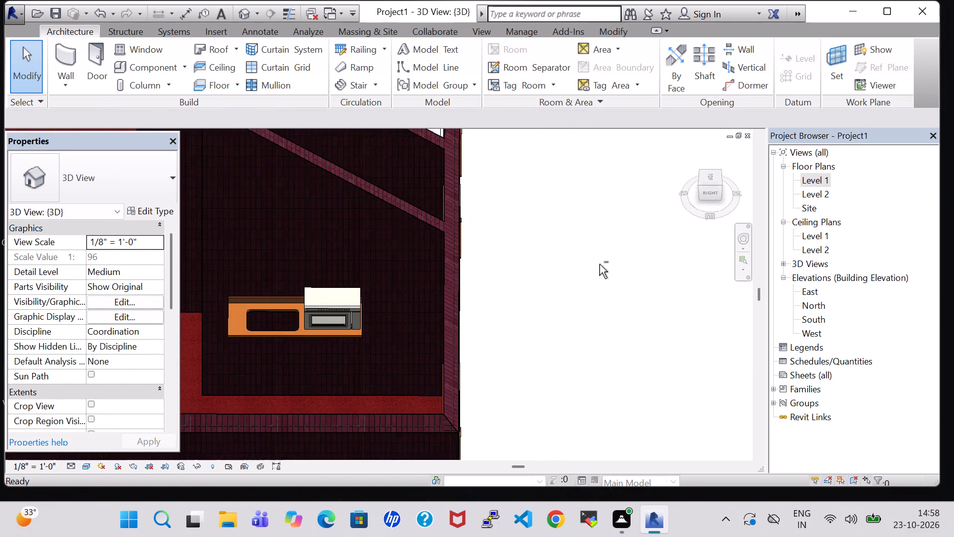
pyautogui.keyDown('shift'); pyautogui.moveTo(520, 230); pyautogui.dragTo(564, 297, button='middle'); pyautogui.keyUp('shift')
pyautogui.scroll(-2, 527, 253)
pyautogui.keyDown('shift'); pyautogui.moveTo(342, 242); pyautogui.dragTo(347, 242, button='middle'); pyautogui.keyUp('shift')
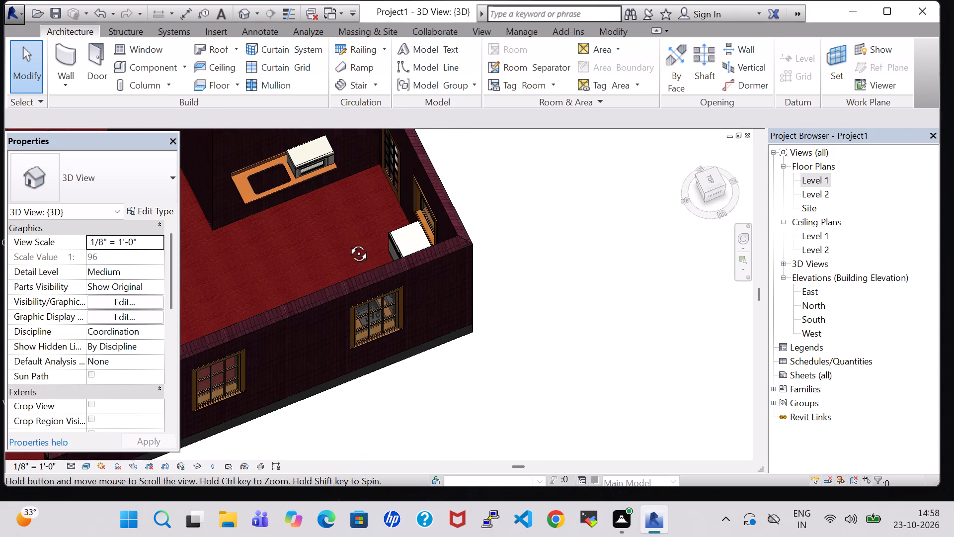
pyautogui.keyDown('shift'); pyautogui.moveTo(347, 242); pyautogui.dragTo(429, 251, button='middle'); pyautogui.keyUp('shift')
pyautogui.scroll(-2, 312, 184)
pyautogui.moveTo(317, 193); pyautogui.dragTo(513, 209, button='middle')
pyautogui.scroll(-2, 513, 209)
pyautogui.keyDown('shift'); pyautogui.moveTo(495, 198); pyautogui.dragTo(499, 313, button='middle'); pyautogui.keyUp('shift')
pyautogui.moveTo(458, 214); pyautogui.dragTo(504, 305, button='middle')
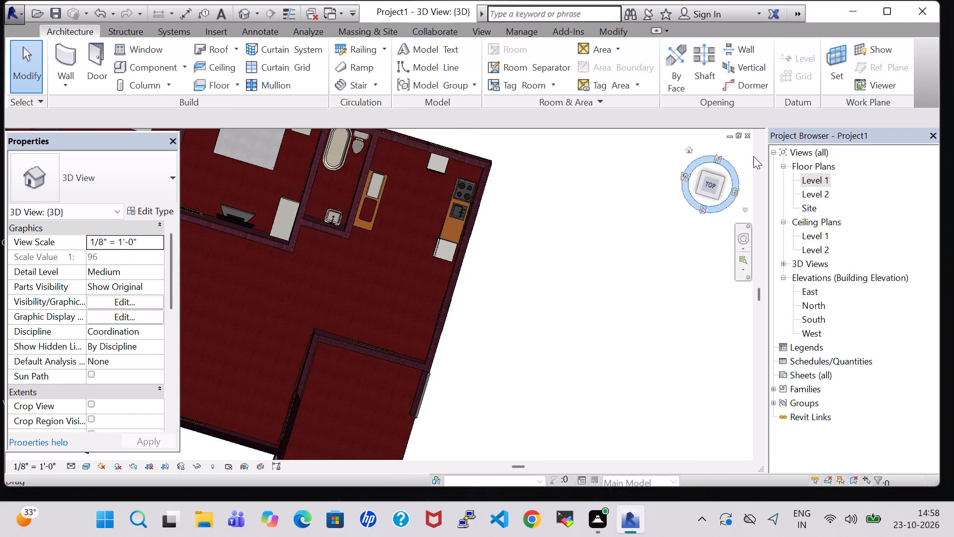
# In the Level 1 floor plan, load the Oven Double-Built-in family from the Domestic folder of Specialty Equipment.
pyautogui.doubleClick(816, 180)
pyautogui.scroll(-3, 529, 262)
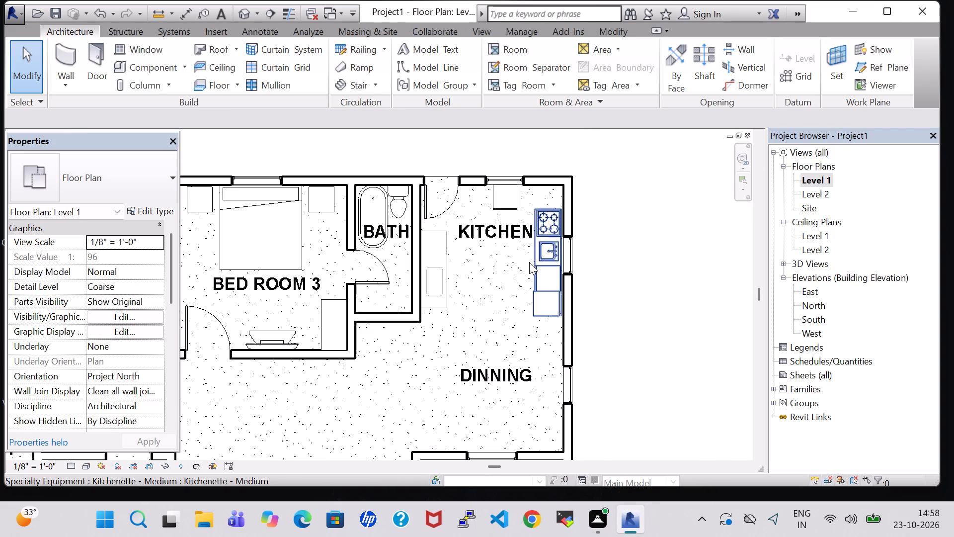
pyautogui.moveTo(613, 272); pyautogui.dragTo(568, 217, button='middle')
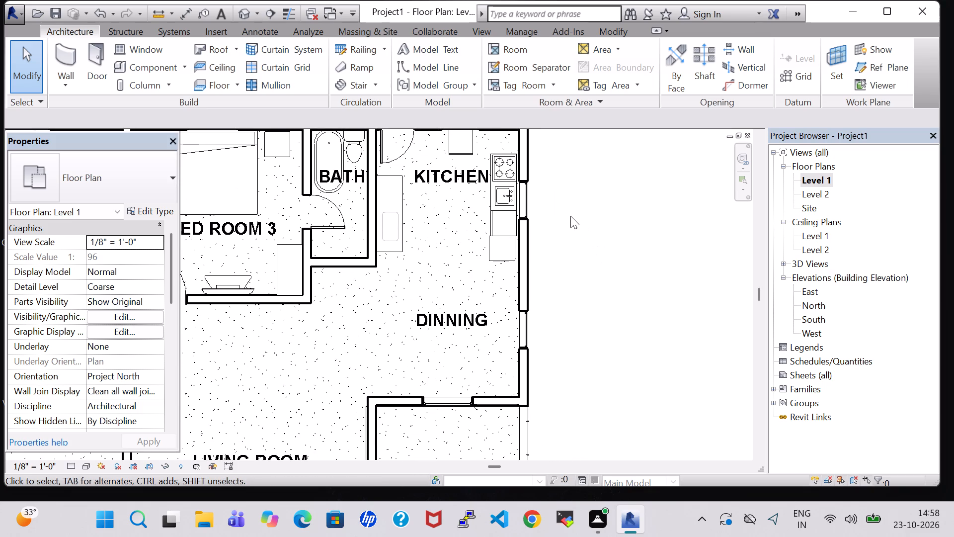
pyautogui.click(144, 70)
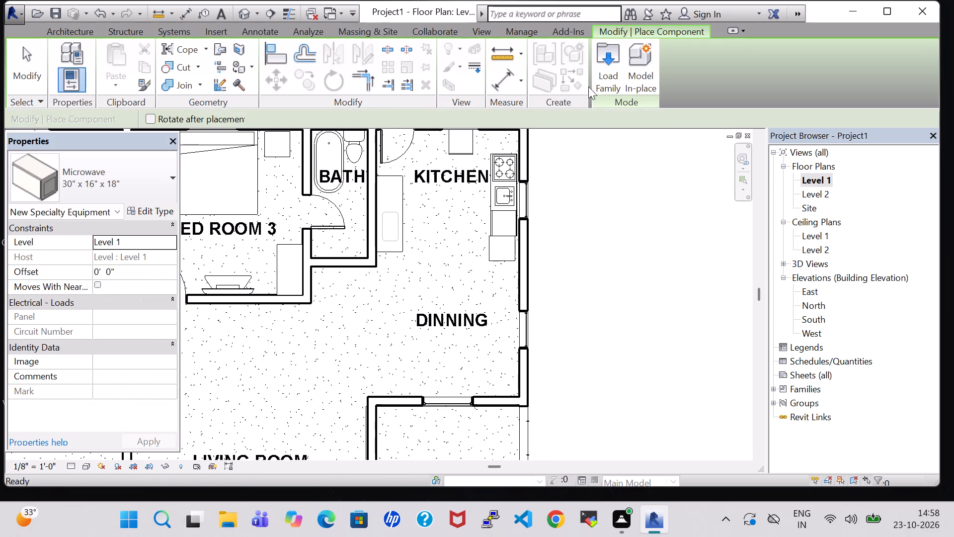
pyautogui.click(609, 74)
pyautogui.scroll(-2, 522, 261)
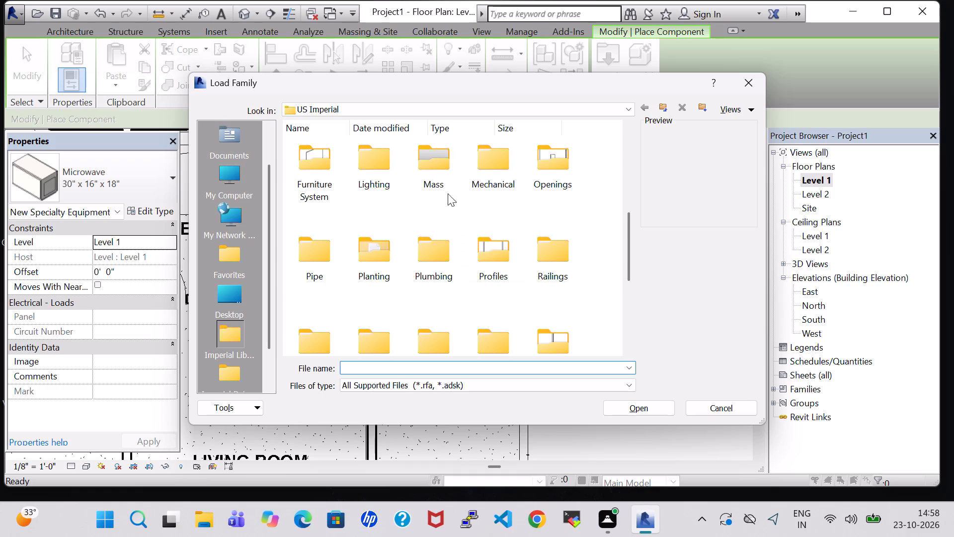
pyautogui.scroll(1, 449, 188)
pyautogui.scroll(-1, 469, 220)
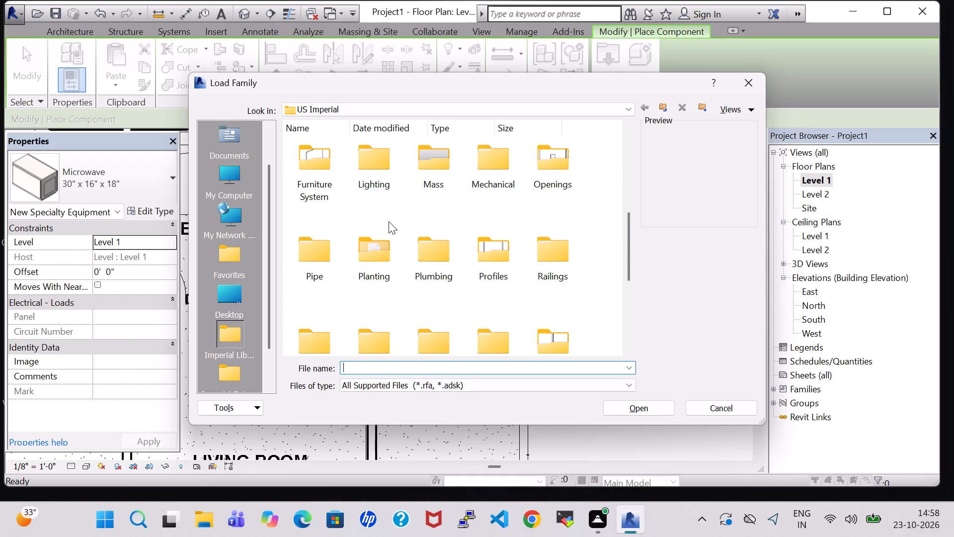
pyautogui.scroll(-1, 392, 240)
pyautogui.doubleClick(370, 200)
pyautogui.doubleClick(369, 156)
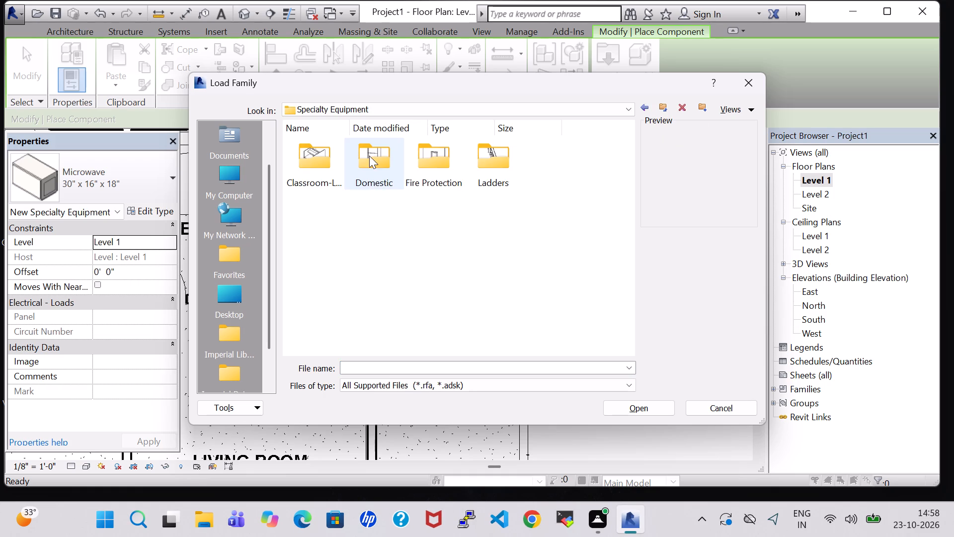
pyautogui.click(420, 238)
pyautogui.click(643, 409)
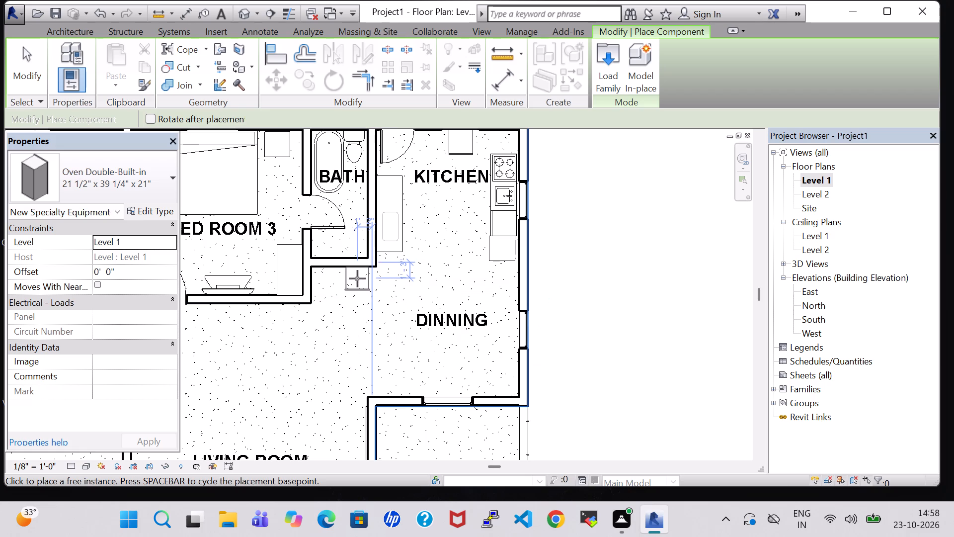
# Place a 21 1/2" x 39 1/4" x 21" Oven Double-Built-in against the bath's south wall and nudge it slightly west along the wall.
pyautogui.click(357, 278)
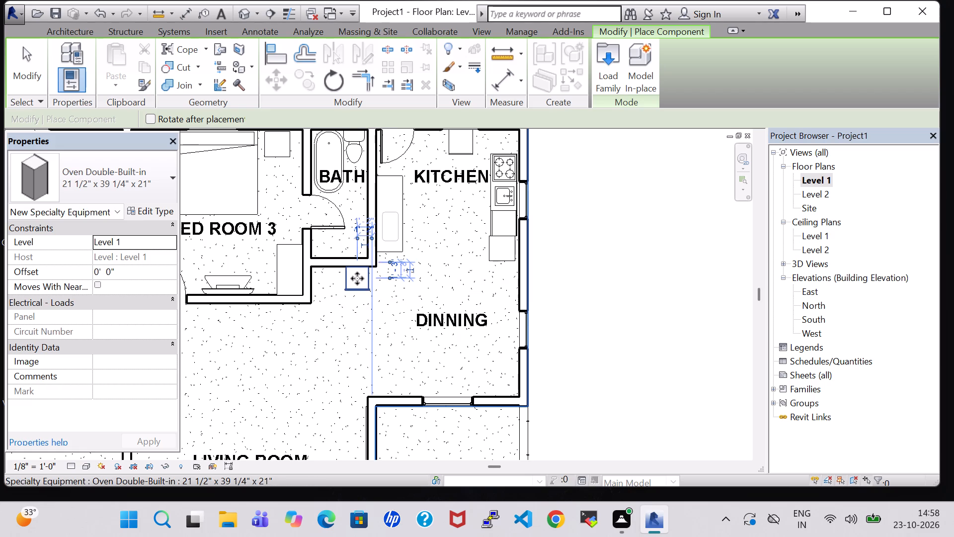
pyautogui.press('Escape')
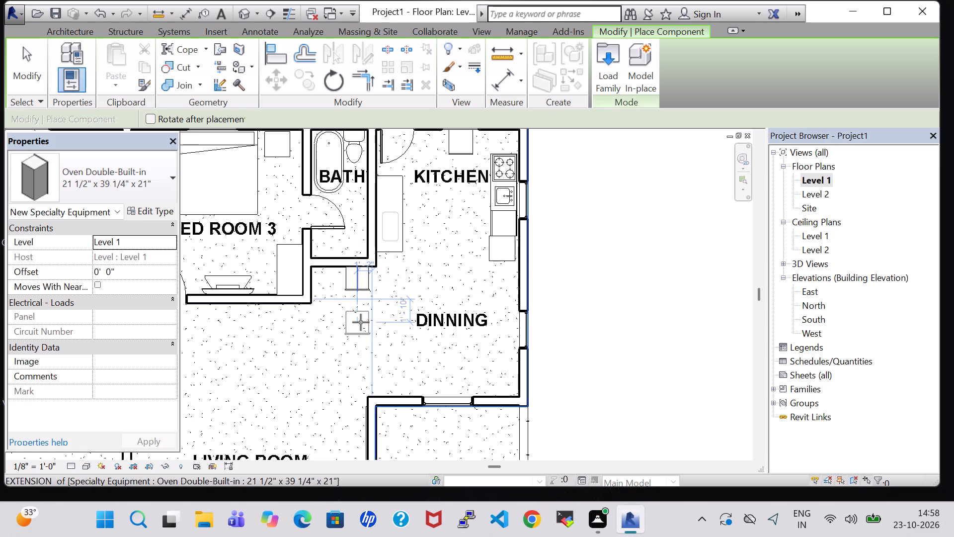
pyautogui.press('Escape')
pyautogui.click(351, 273)
pyautogui.press('Left')
pyautogui.press('Left')
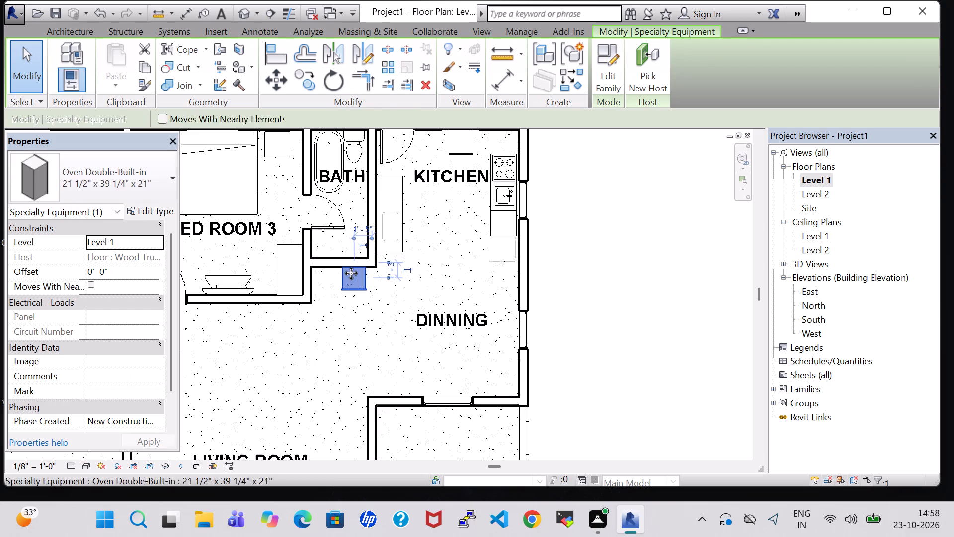
pyautogui.press('Left')
pyautogui.press('Left')
pyautogui.press('Left')
pyautogui.press('Left')
pyautogui.press('Right')
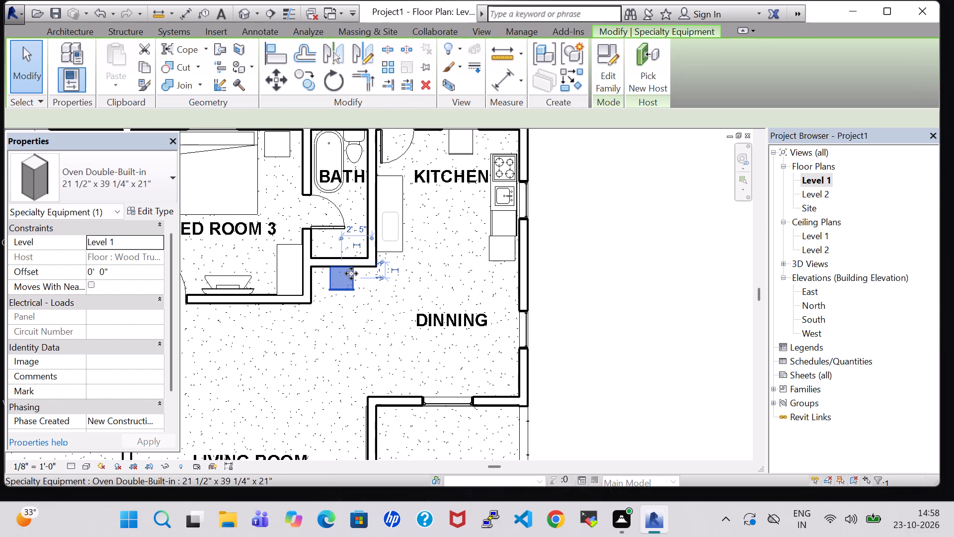
pyautogui.click(677, 284)
# Load the Table-Dining Round w Chairs family from the Tables folder of Furniture.
pyautogui.doubleClick(154, 64)
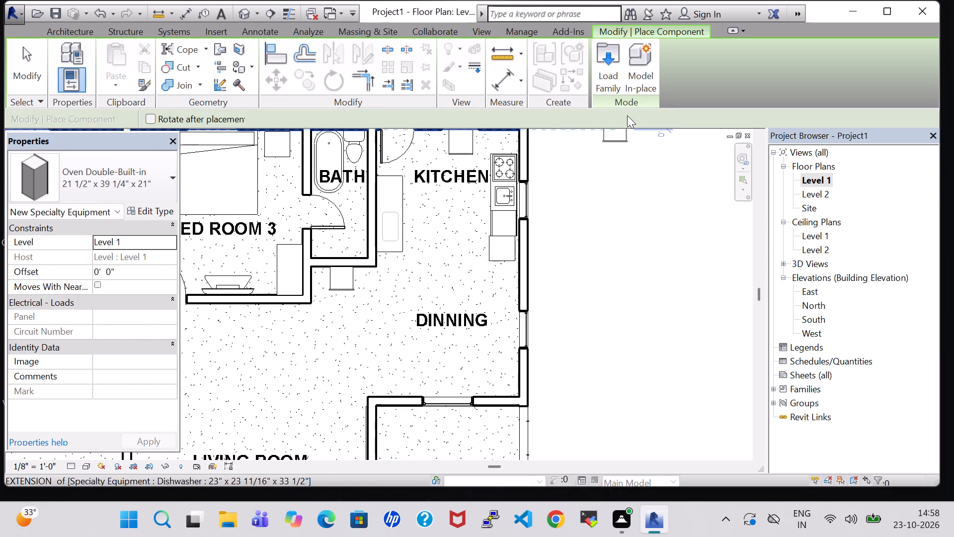
pyautogui.press('Escape')
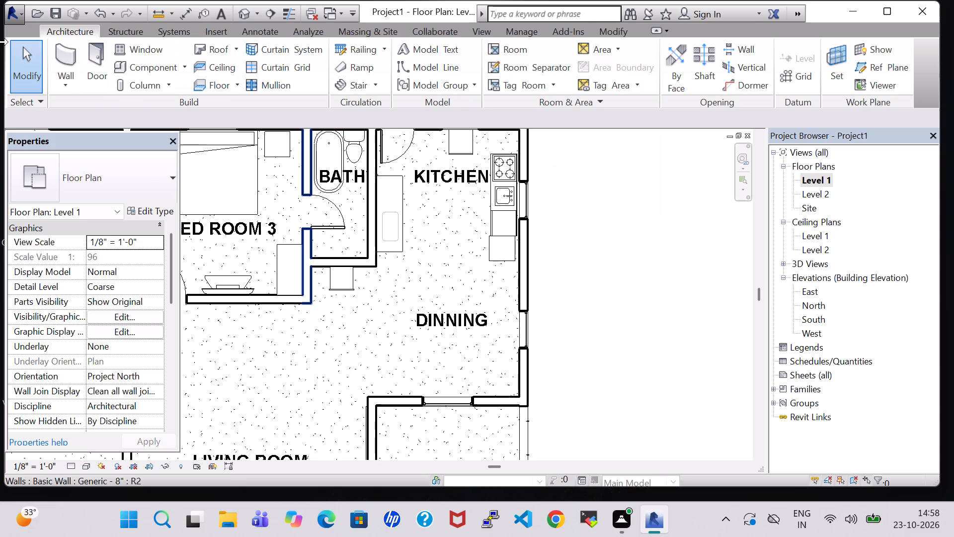
pyautogui.click(133, 65)
pyautogui.click(603, 70)
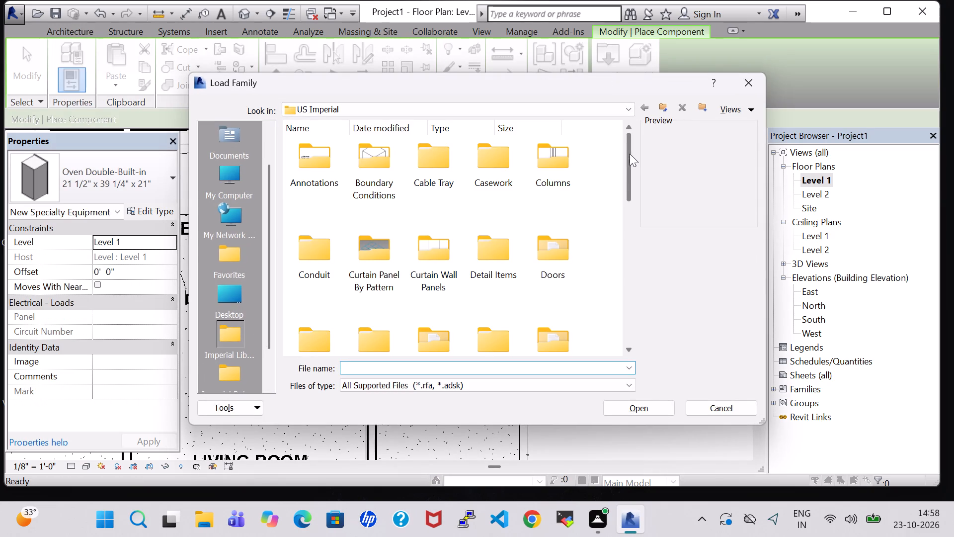
pyautogui.scroll(-2, 552, 222)
pyautogui.scroll(1, 539, 216)
pyautogui.doubleClick(553, 206)
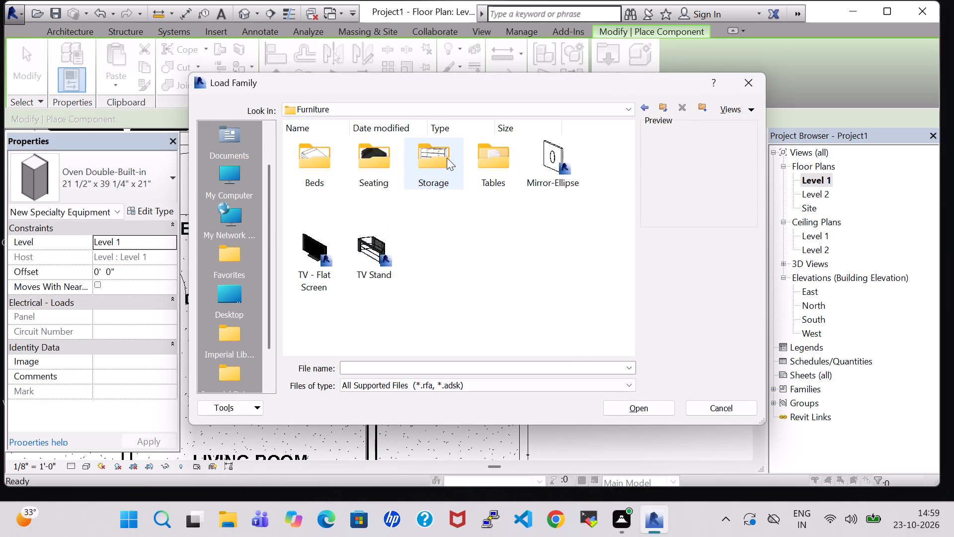
pyautogui.doubleClick(513, 162)
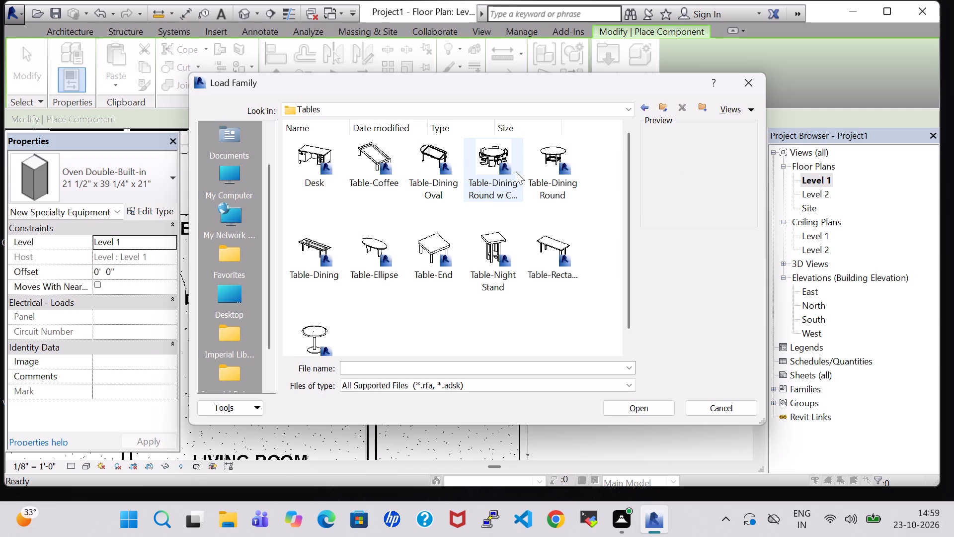
pyautogui.click(500, 174)
pyautogui.click(635, 409)
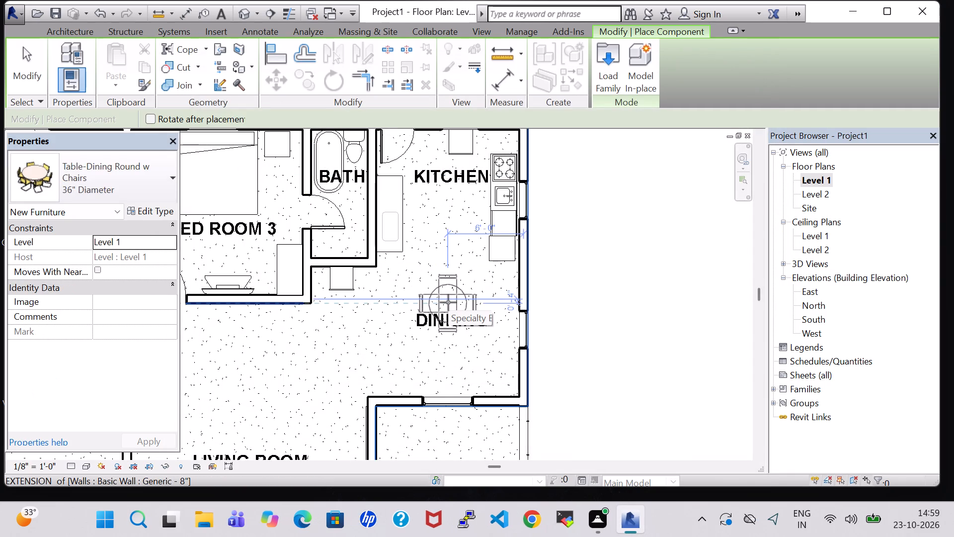
# Place a 36" Diameter round dining table with chairs in the dining area, beside the room label.
pyautogui.click(448, 302)
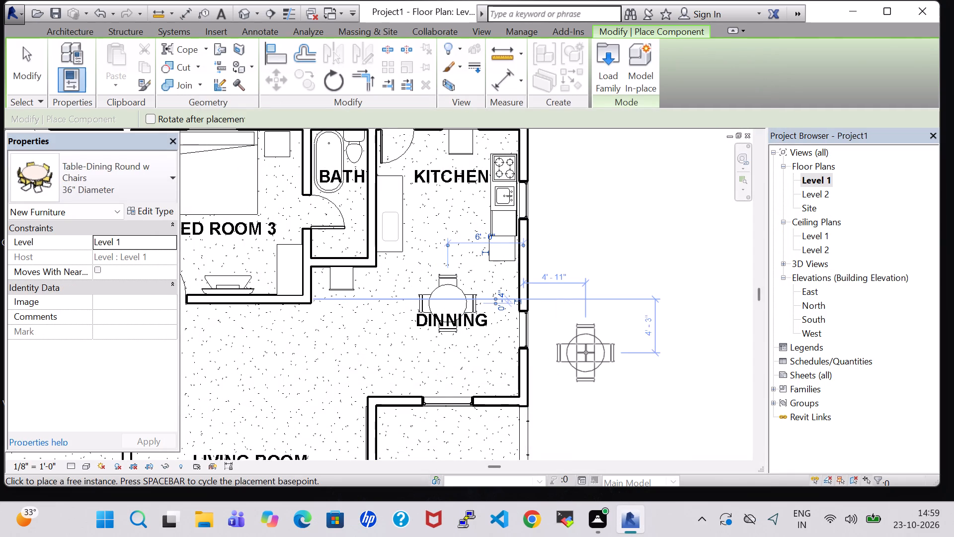
pyautogui.press('Escape')
pyautogui.press('Escape')
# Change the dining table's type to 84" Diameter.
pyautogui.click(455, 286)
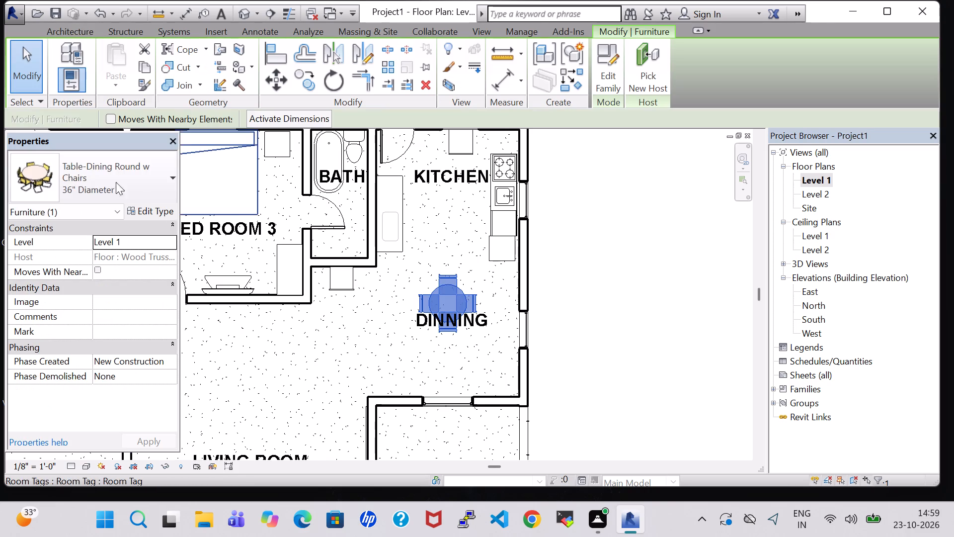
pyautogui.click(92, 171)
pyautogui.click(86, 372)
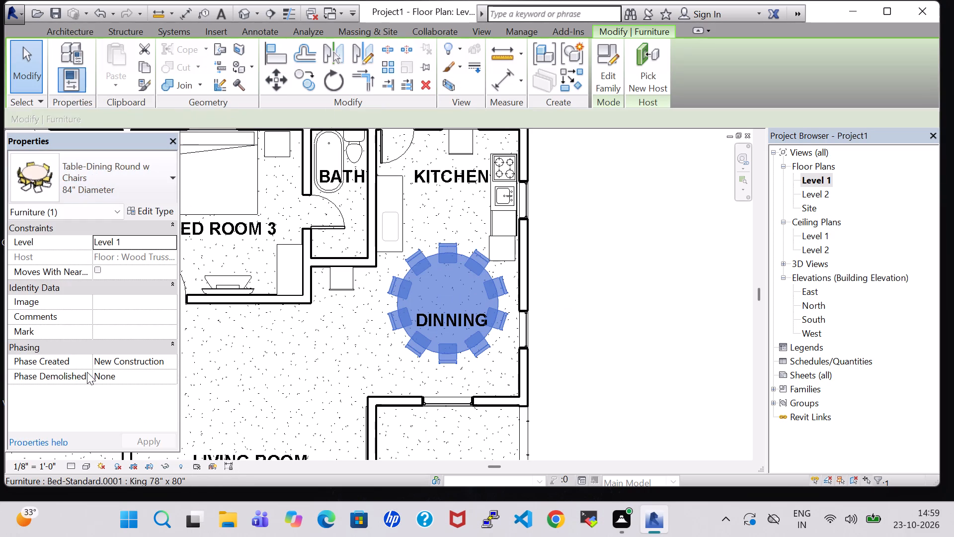
# Nudge the dining table south to centre it on the DINNING label.
pyautogui.press('Down')
pyautogui.press('Down')
pyautogui.press('Down')
pyautogui.press('Down')
pyautogui.press('Down')
pyautogui.press('Down')
pyautogui.press('Down')
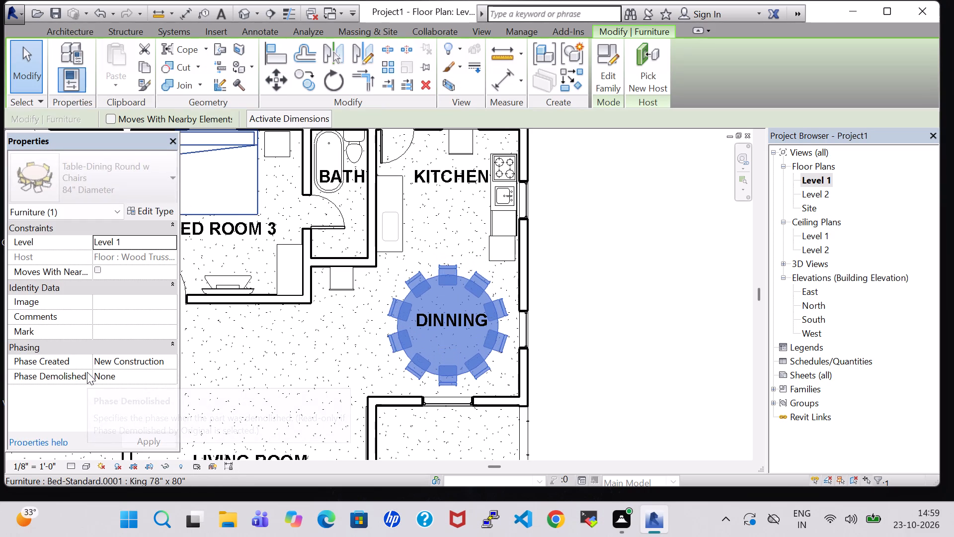
# Change the dining table's type to 60" Diameter.
pyautogui.click(125, 169)
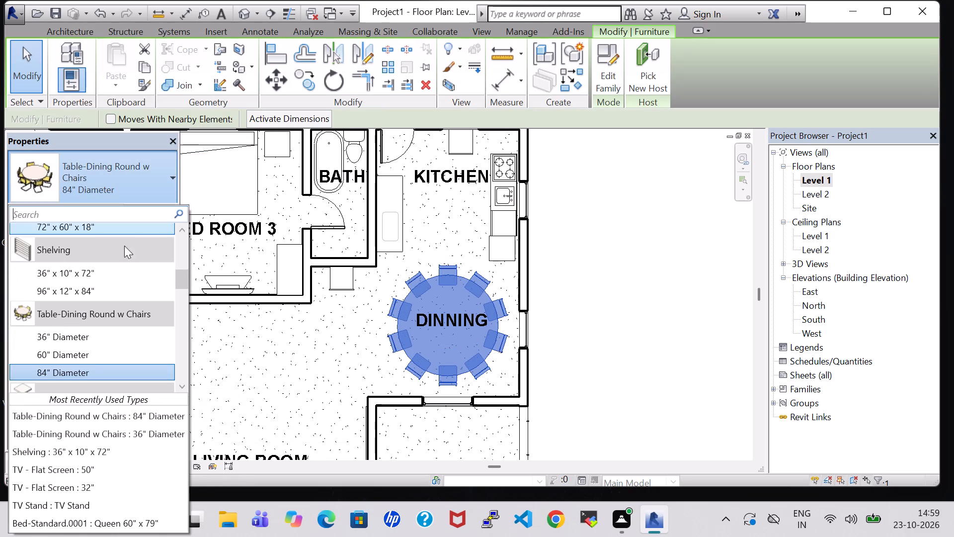
pyautogui.click(83, 358)
pyautogui.click(612, 313)
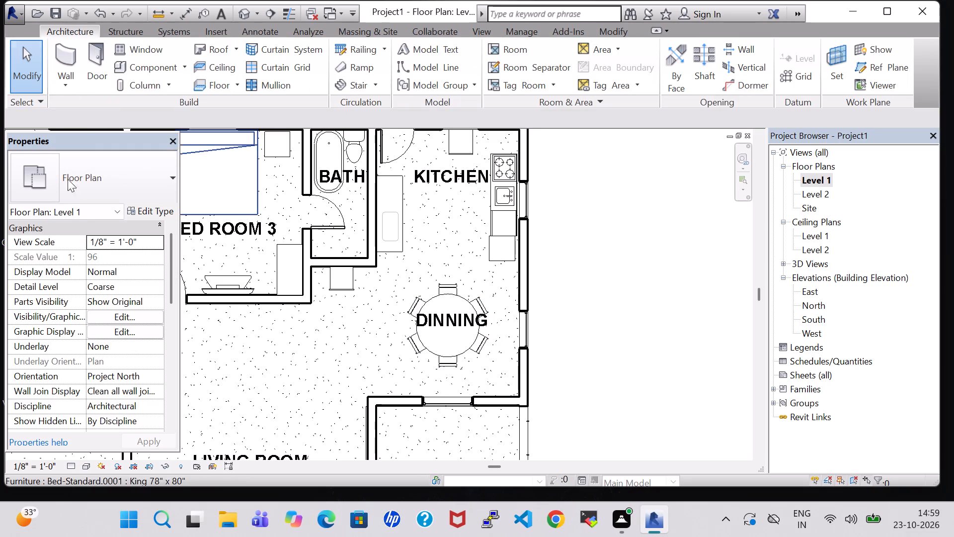
# Load the Sink Vanity-Round family from the Sinks folder of the architectural plumbing fixtures.
pyautogui.click(140, 64)
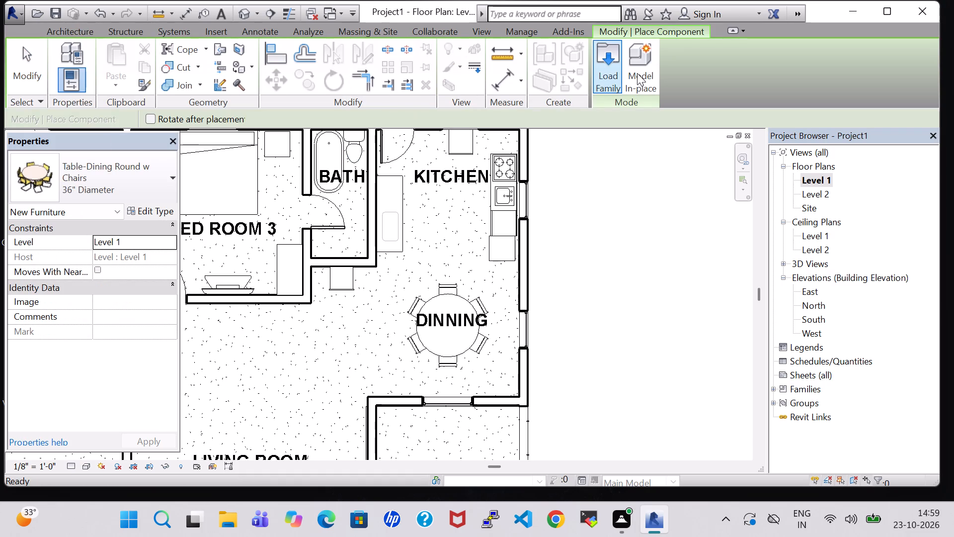
pyautogui.click(596, 79)
pyautogui.scroll(-1, 510, 272)
pyautogui.scroll(-1, 413, 268)
pyautogui.doubleClick(421, 253)
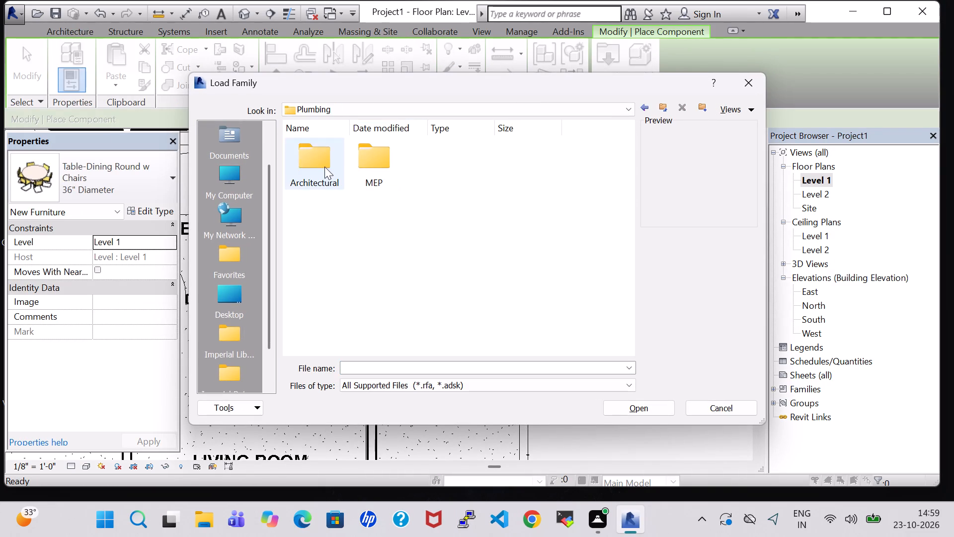
pyautogui.doubleClick(324, 167)
pyautogui.doubleClick(402, 174)
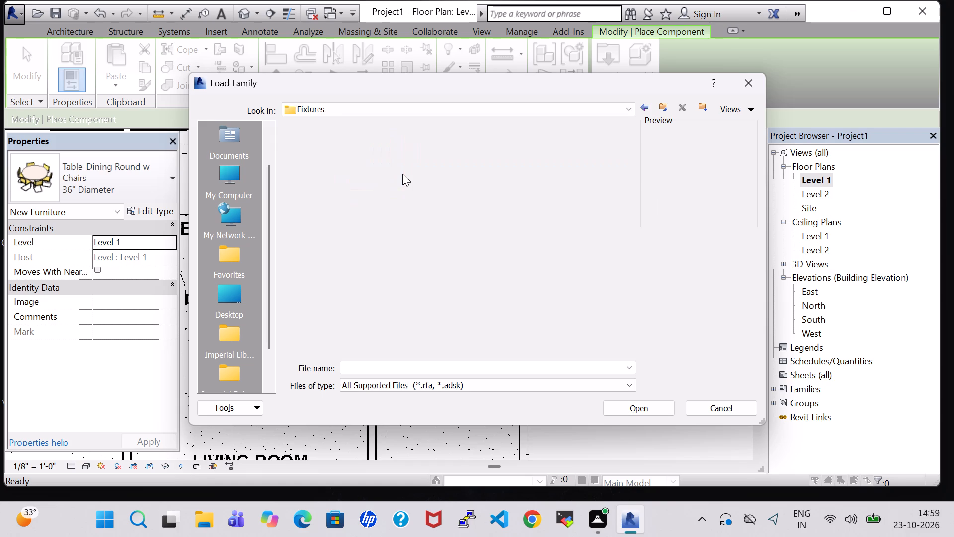
pyautogui.doubleClick(544, 159)
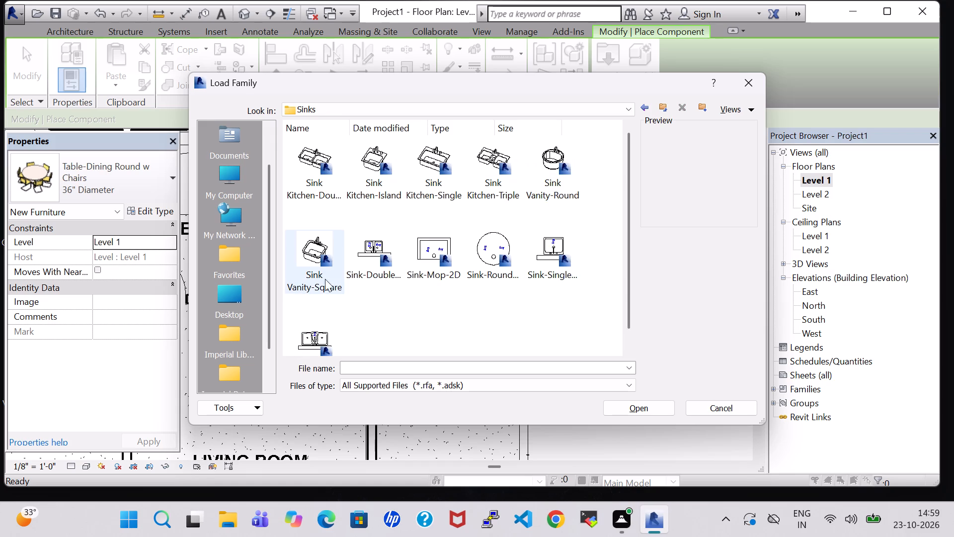
pyautogui.click(542, 167)
pyautogui.click(622, 399)
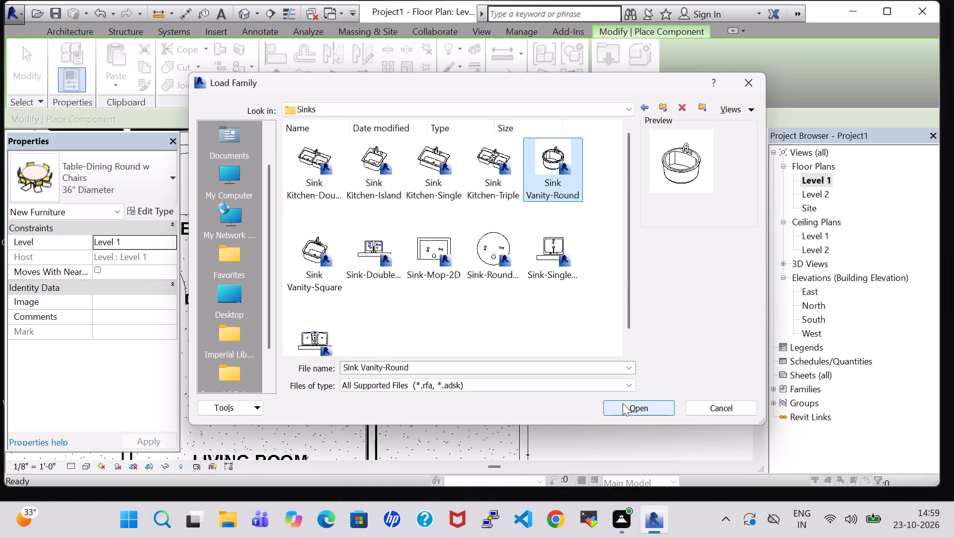
pyautogui.click(624, 406)
# Place a 19" x 19" Sink Vanity-Round near the dining area's southeast corner, rotated with its faucet toward the east wall.
pyautogui.scroll(3, 421, 380)
pyautogui.press('space')
pyautogui.press('space')
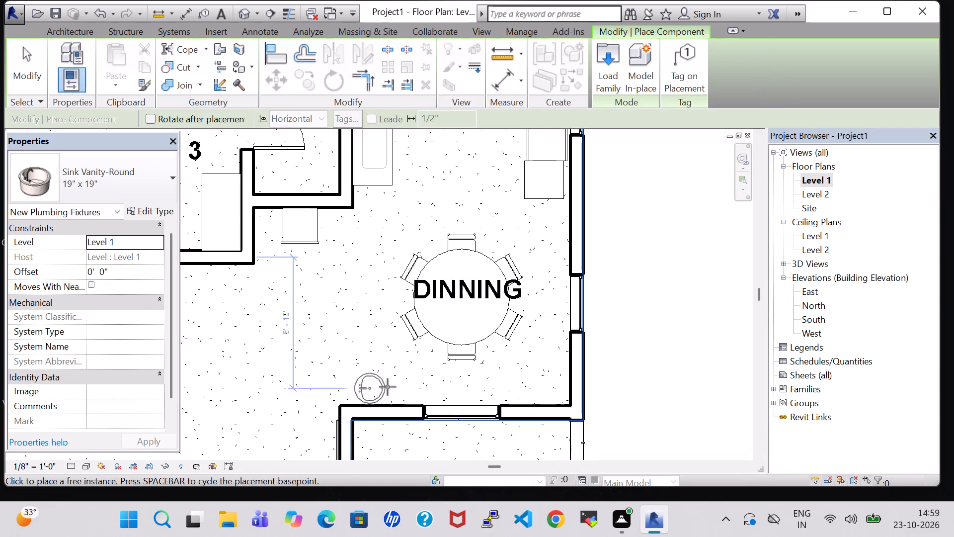
pyautogui.scroll(3, 531, 378)
pyautogui.press('space')
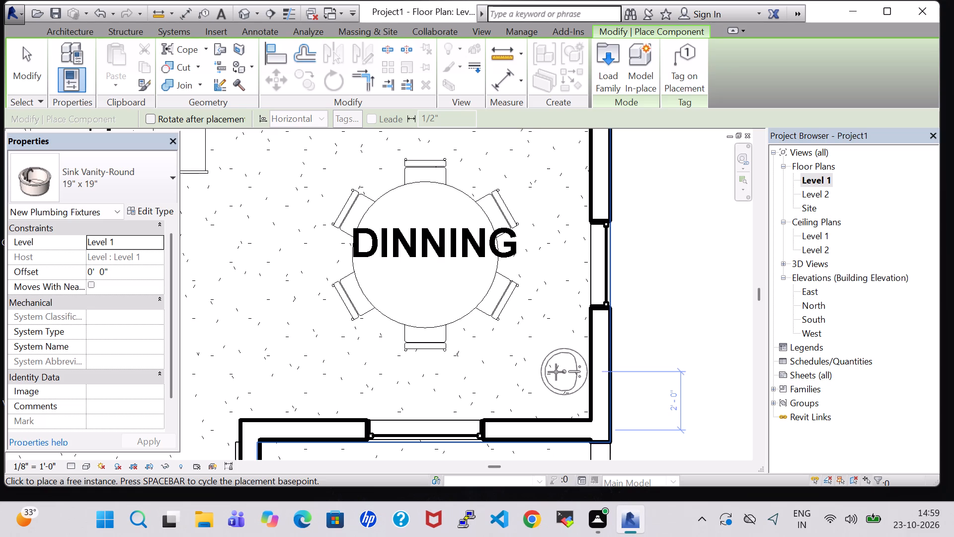
pyautogui.click(557, 374)
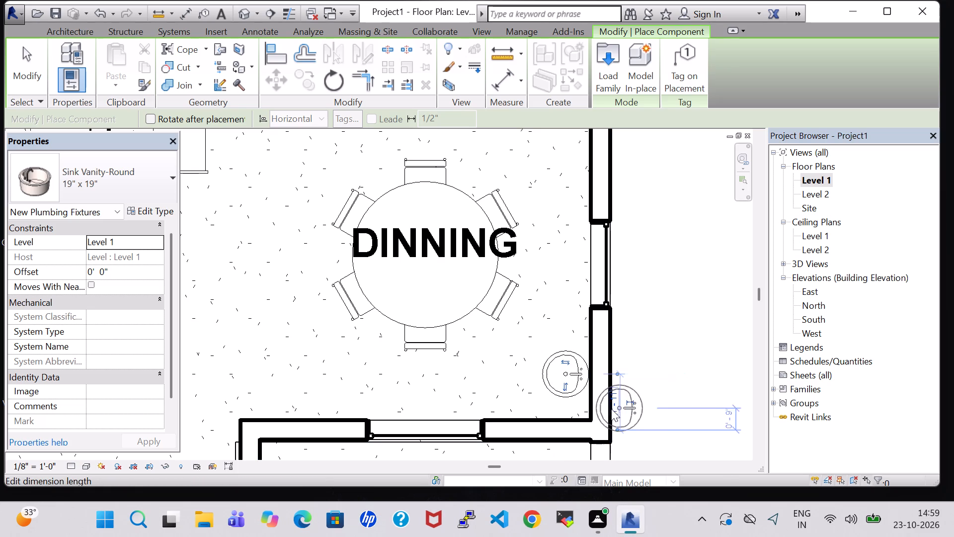
pyautogui.press('Escape')
pyautogui.press('Escape')
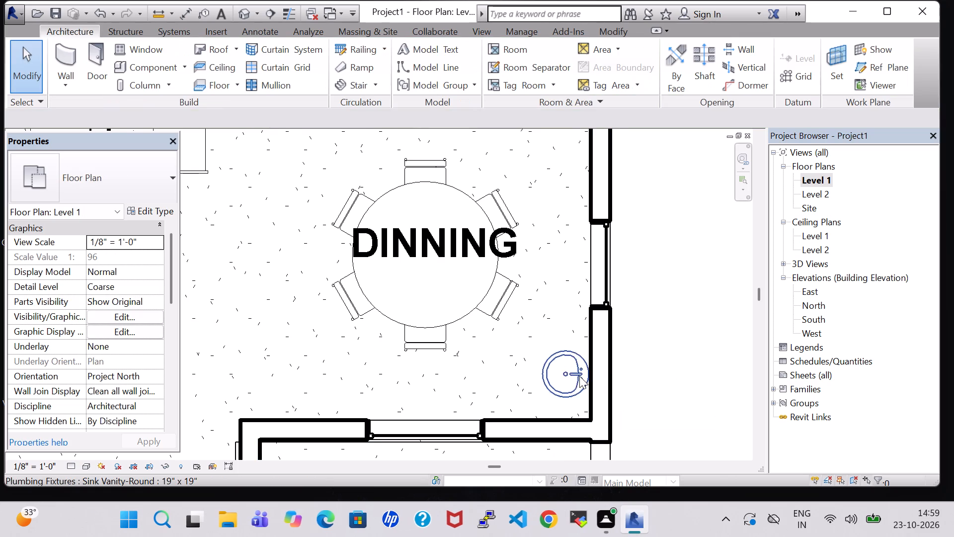
# Set the offset of the round vanity sink in the dining area to 2' 0".
pyautogui.click(579, 376)
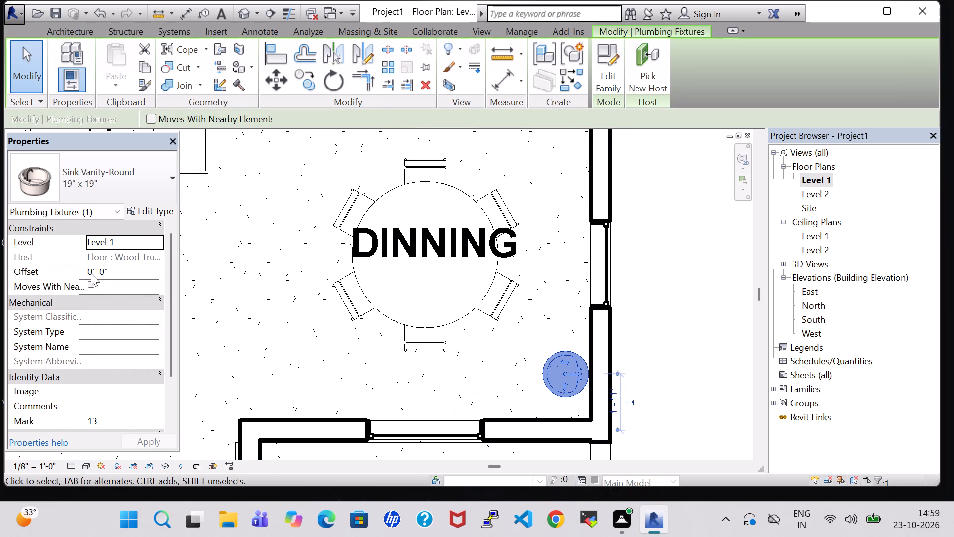
pyautogui.click(94, 273)
pyautogui.press('BackSpace')
pyautogui.press('2')
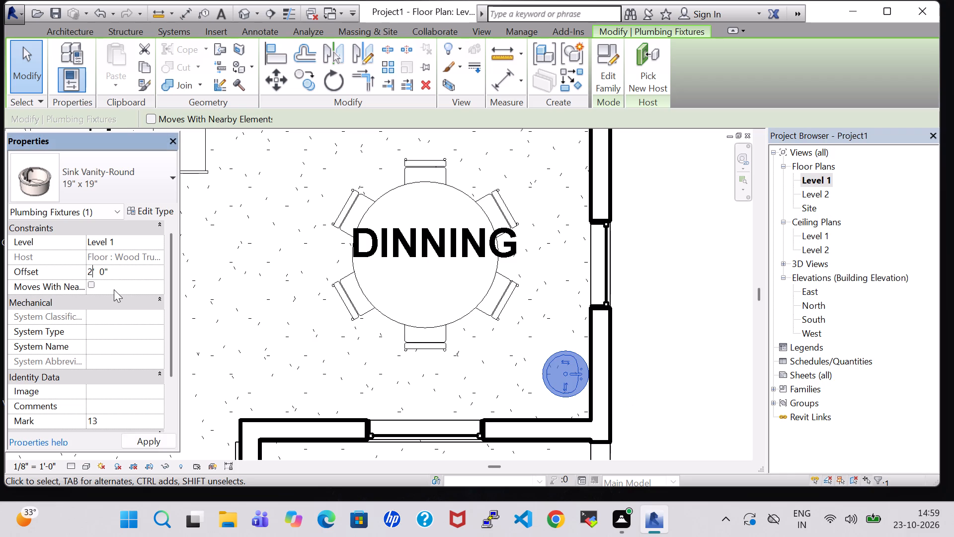
pyautogui.press('Return')
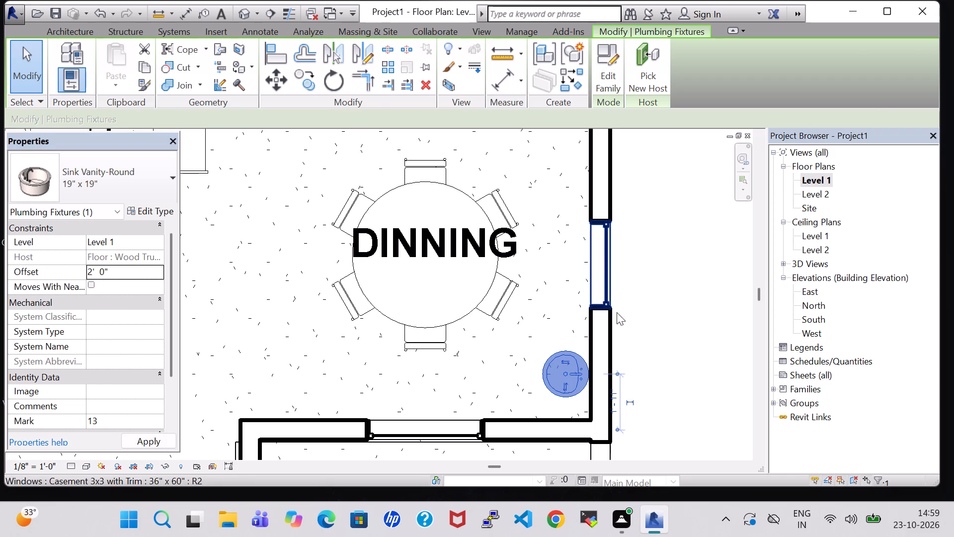
pyautogui.click(710, 337)
# Load the Mirror-Ellipse family from the Furniture folder of the US Imperial library for placement as a component.
pyautogui.scroll(-1, 710, 337)
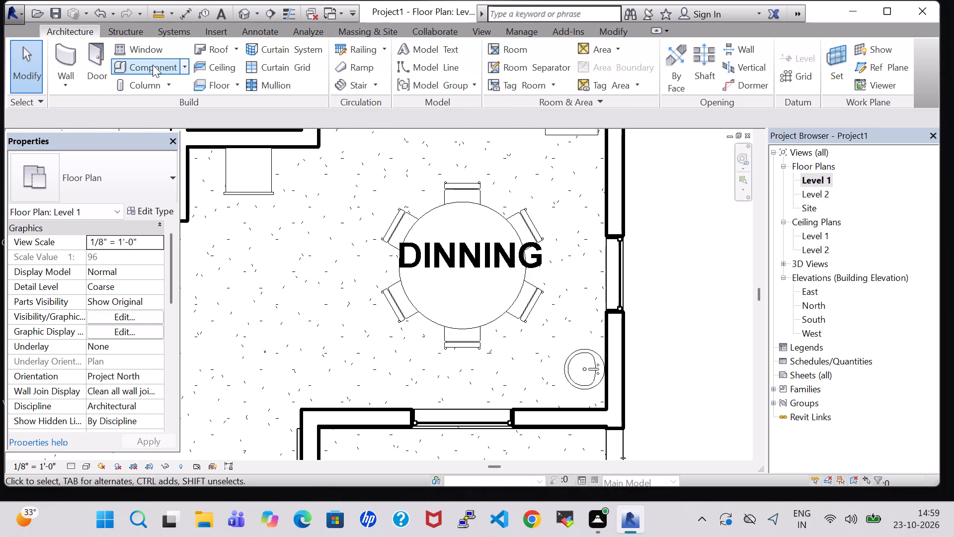
pyautogui.click(149, 65)
pyautogui.click(615, 69)
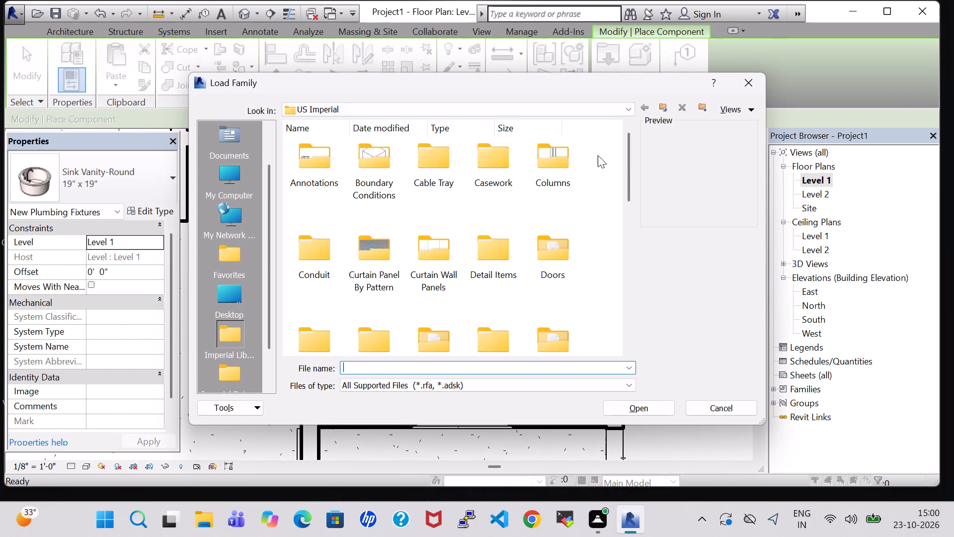
pyautogui.scroll(-2, 568, 257)
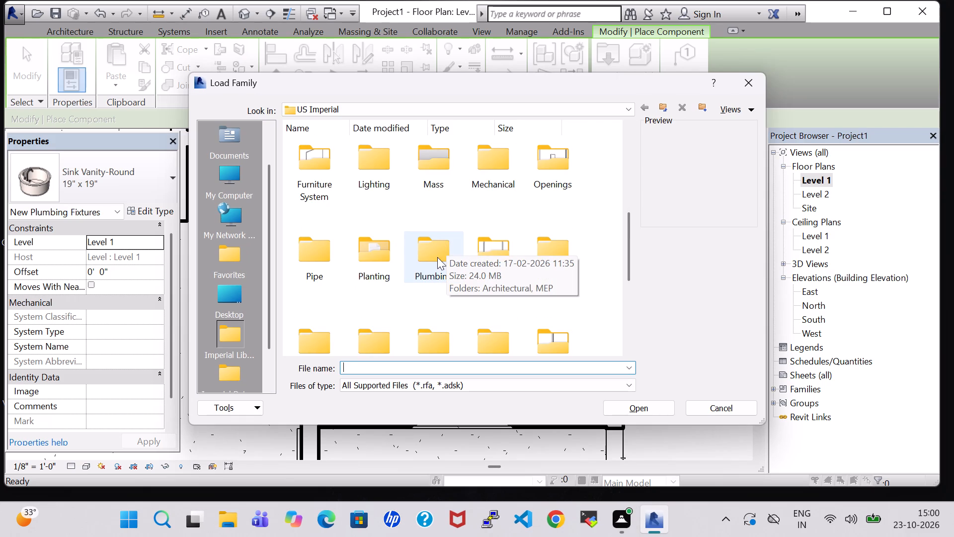
pyautogui.scroll(1, 540, 246)
pyautogui.doubleClick(547, 207)
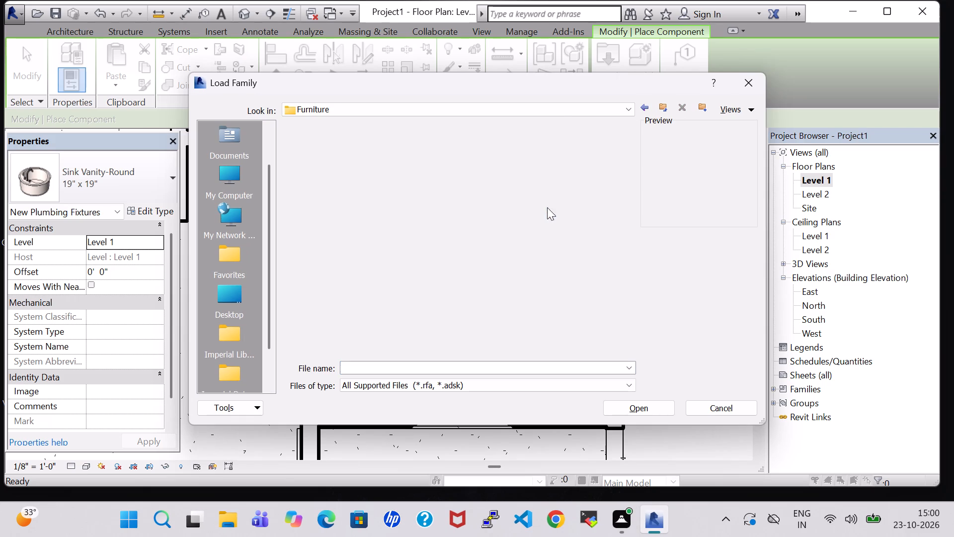
pyautogui.click(554, 158)
pyautogui.click(644, 403)
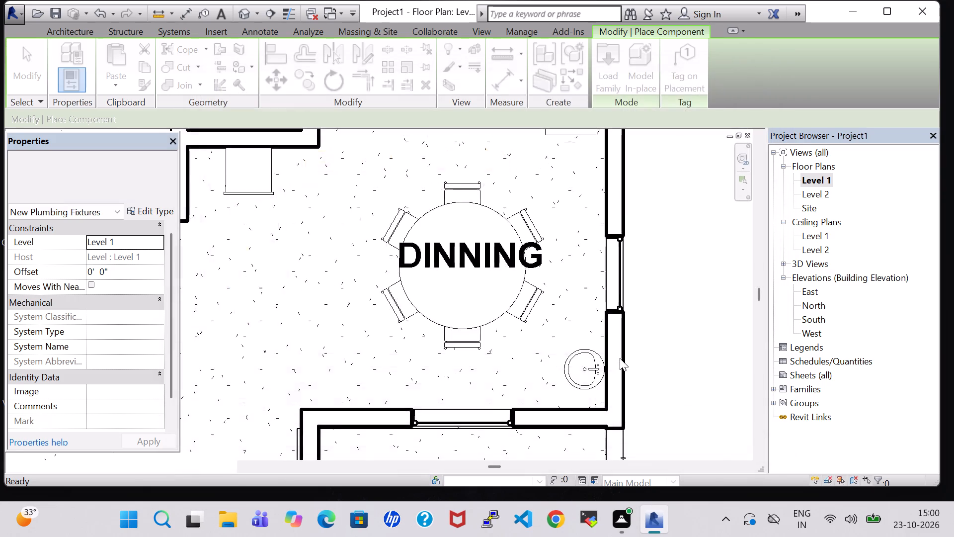
# Place a 24" x 48" Mirror-Ellipse on the dining area's east wall, centred behind the vanity sink.
pyautogui.scroll(3, 620, 358)
pyautogui.click(601, 374)
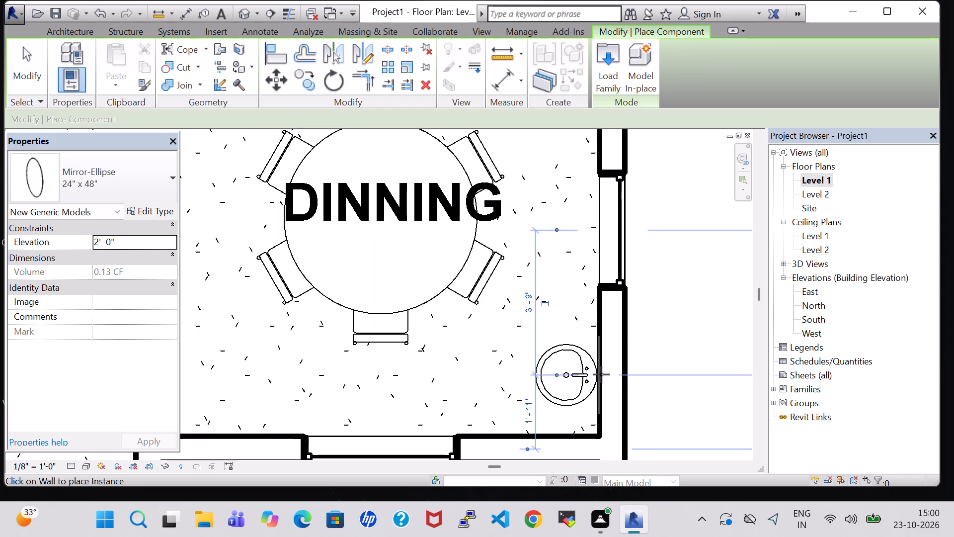
pyautogui.press('Escape')
pyautogui.press('Escape')
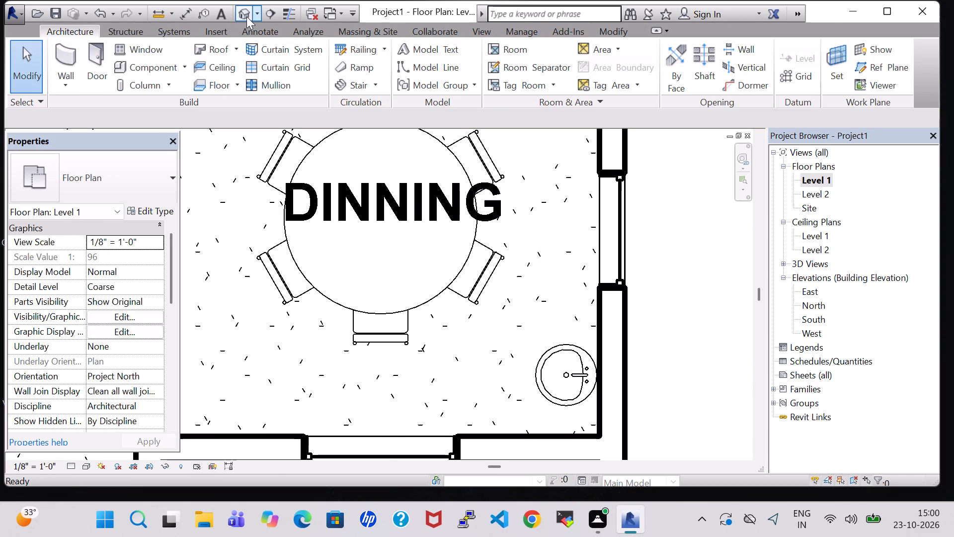
# In the 3D view, raise the elliptical mirror above the vanity sink to an elevation of 5' 0".
pyautogui.click(246, 16)
pyautogui.scroll(-2, 585, 290)
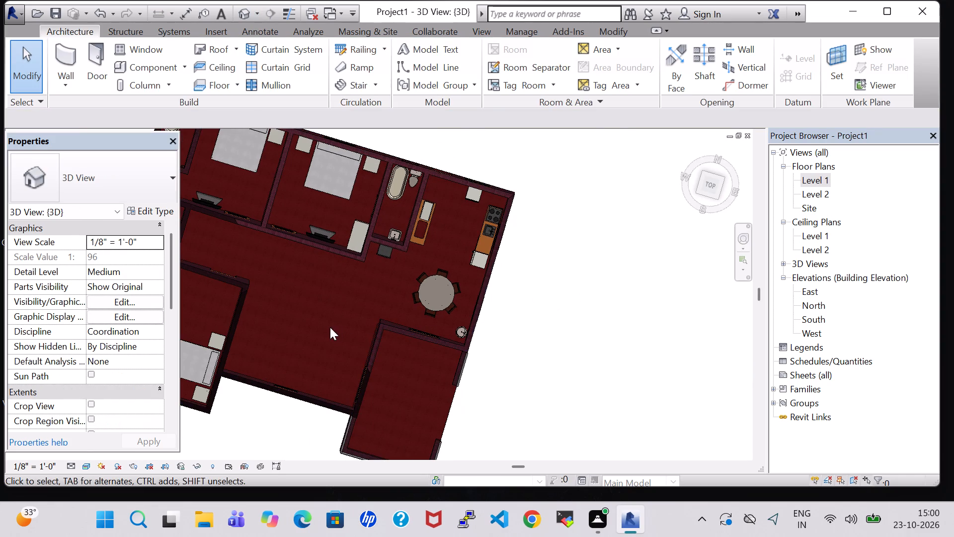
pyautogui.keyDown('shift'); pyautogui.moveTo(329, 327); pyautogui.dragTo(438, 301, button='middle'); pyautogui.keyUp('shift')
pyautogui.keyDown('shift'); pyautogui.moveTo(461, 272); pyautogui.dragTo(478, 258, button='middle'); pyautogui.keyUp('shift')
pyautogui.scroll(5, 427, 289)
pyautogui.moveTo(415, 298); pyautogui.dragTo(497, 244, button='middle')
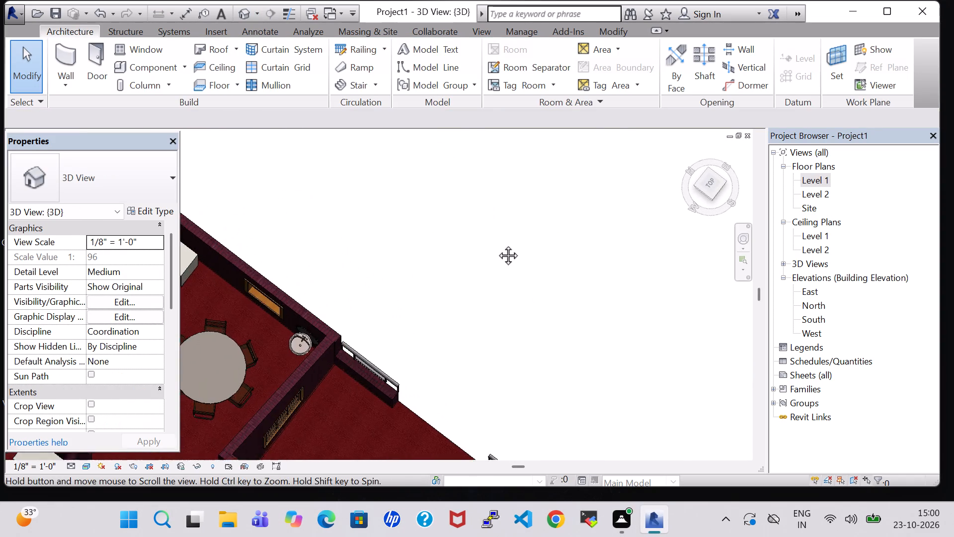
pyautogui.moveTo(497, 244); pyautogui.dragTo(554, 79, button='middle')
pyautogui.keyDown('shift'); pyautogui.moveTo(319, 315); pyautogui.dragTo(403, 235, button='middle'); pyautogui.keyUp('shift')
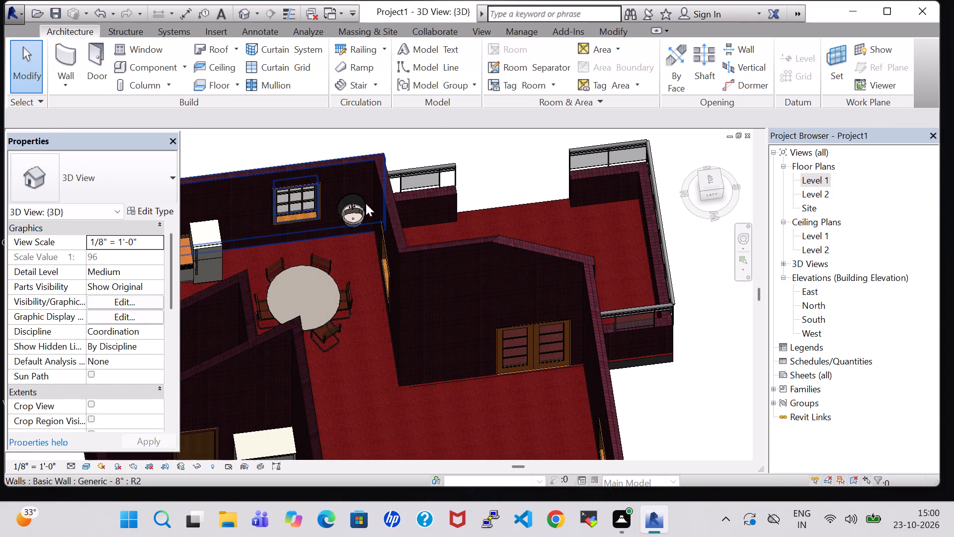
pyautogui.click(359, 195)
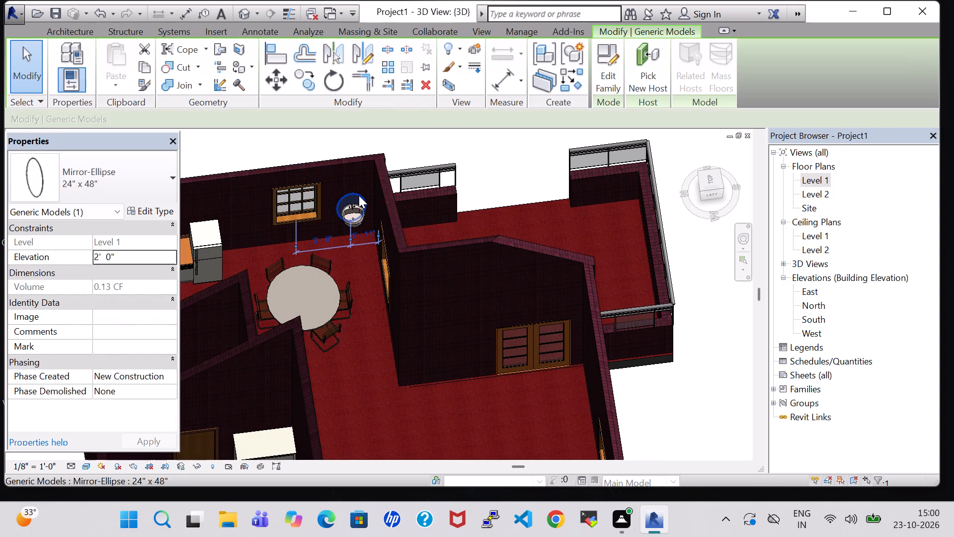
pyautogui.press('Up')
pyautogui.press('Up')
pyautogui.press('Up')
pyautogui.press('Up')
pyautogui.press('Up')
pyautogui.press('Up')
pyautogui.press('Up')
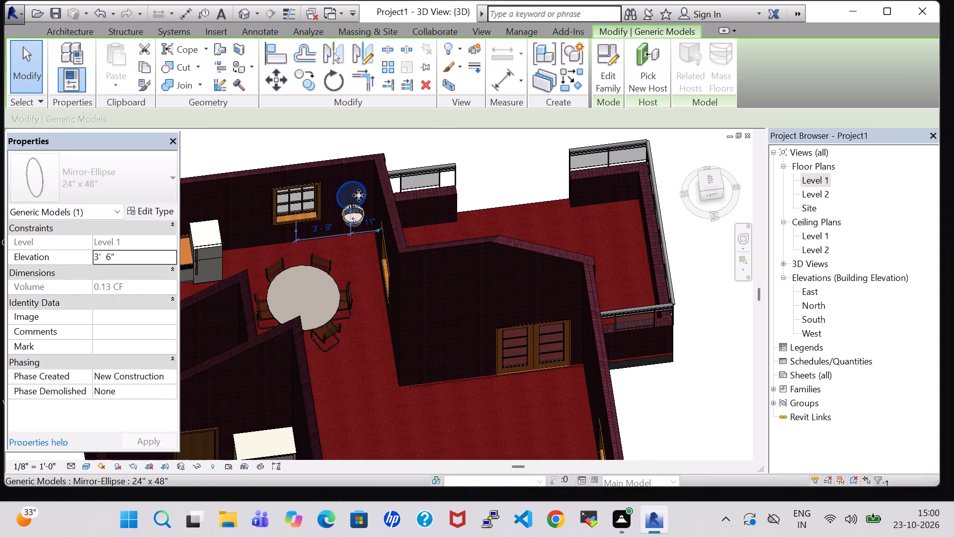
pyautogui.press('Up')
pyautogui.press('Up')
pyautogui.press('Up')
pyautogui.press('Up')
pyautogui.press('Up')
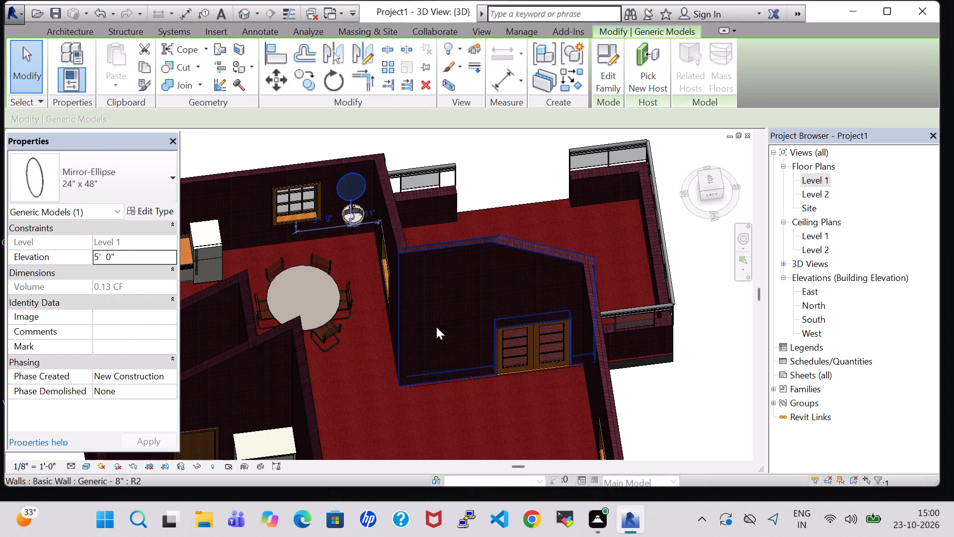
# Raise the 36" x 60" casement window above the kitchenette on the east wall to a sill height of 4' 0".
pyautogui.keyDown('shift'); pyautogui.moveTo(370, 388); pyautogui.dragTo(357, 322, button='middle'); pyautogui.keyUp('shift')
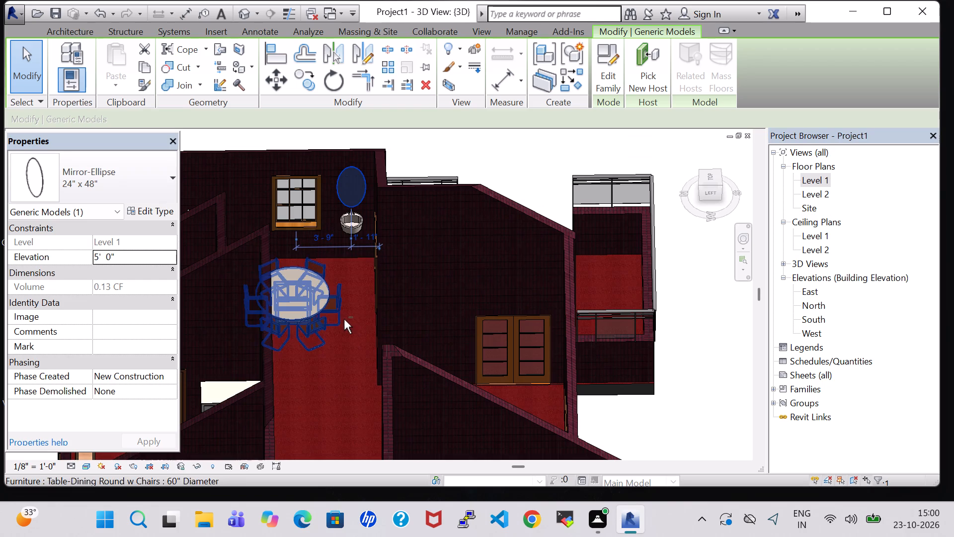
pyautogui.keyDown('shift'); pyautogui.moveTo(344, 319); pyautogui.dragTo(346, 381, button='middle'); pyautogui.keyUp('shift')
pyautogui.moveTo(337, 363); pyautogui.dragTo(611, 399, button='middle')
pyautogui.scroll(-1, 337, 363)
pyautogui.keyDown('shift'); pyautogui.moveTo(516, 177); pyautogui.dragTo(485, 184, button='middle'); pyautogui.keyUp('shift')
pyautogui.click(447, 206)
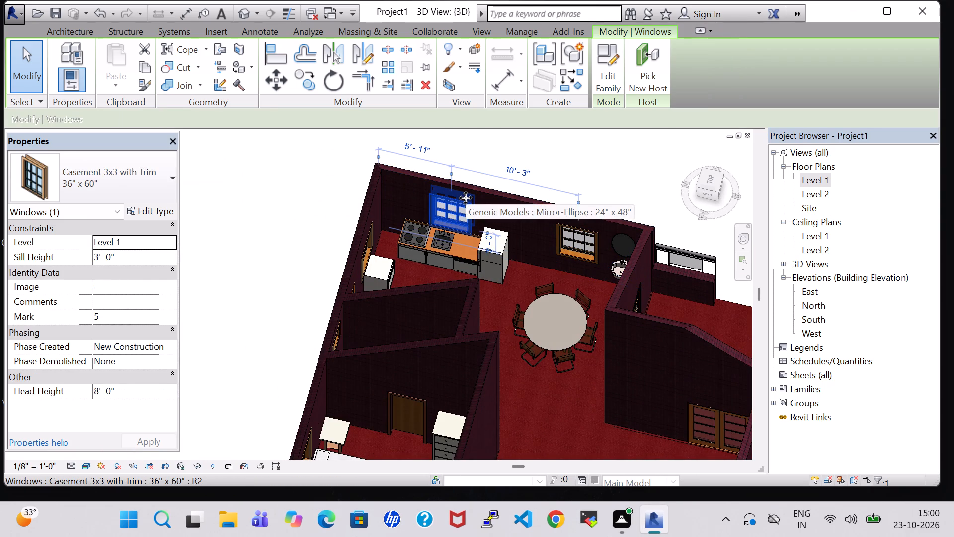
pyautogui.press('Up')
pyautogui.press('Up')
pyautogui.press('Up')
pyautogui.press('Up')
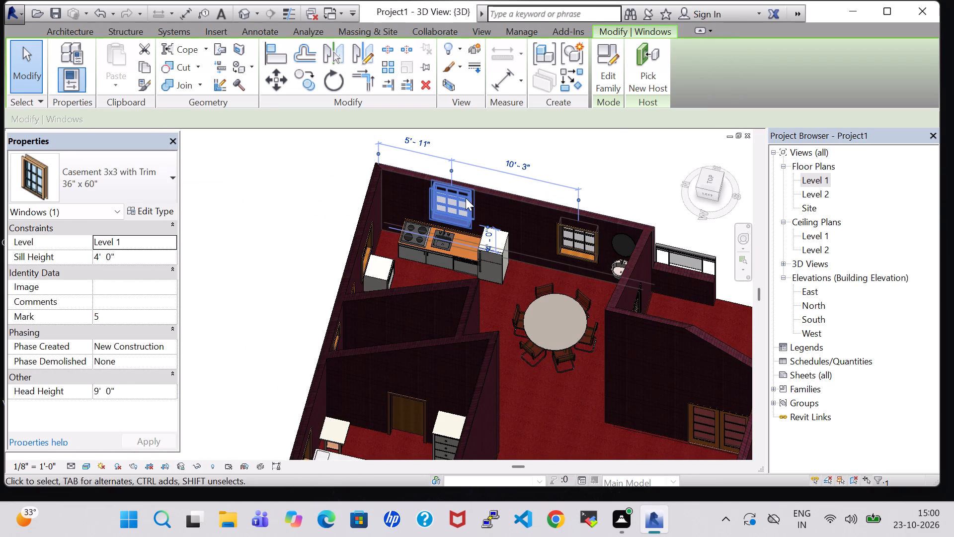
pyautogui.click(614, 174)
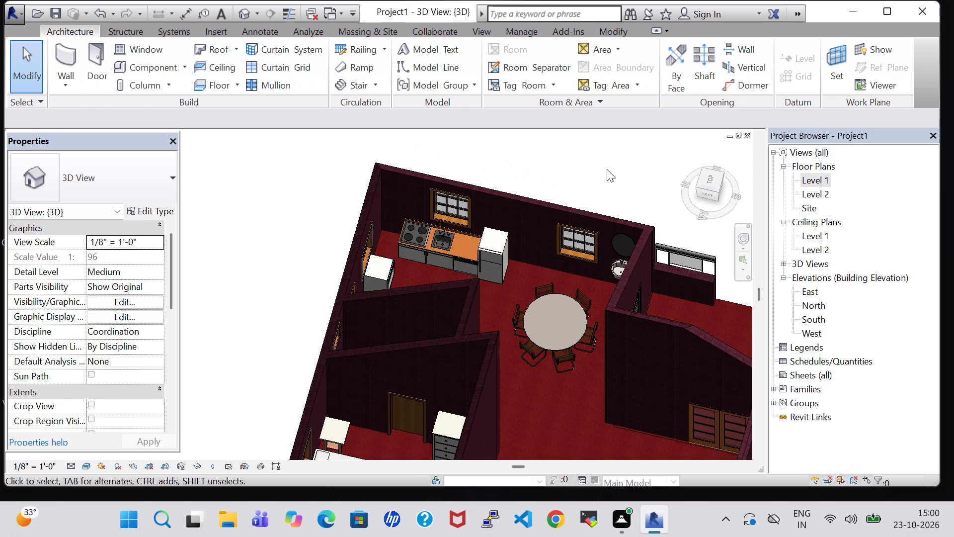
# Raise the 36" x 48" double-hung window on the kitchen's north wall to a sill height of 3' 8".
pyautogui.moveTo(607, 169); pyautogui.dragTo(467, 129, button='middle')
pyautogui.moveTo(539, 160); pyautogui.dragTo(539, 169, button='middle')
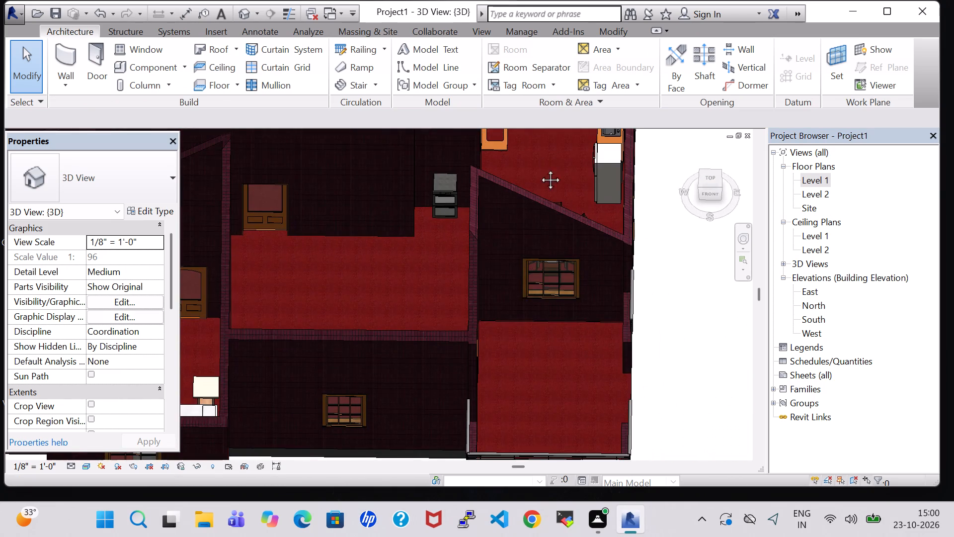
pyautogui.moveTo(539, 169); pyautogui.dragTo(505, 311, button='middle')
pyautogui.keyDown('shift'); pyautogui.middleClick(509, 307); pyautogui.keyUp('shift')
pyautogui.keyDown('shift'); pyautogui.moveTo(509, 307); pyautogui.dragTo(504, 281, button='middle'); pyautogui.keyUp('shift')
pyautogui.scroll(9, 515, 246)
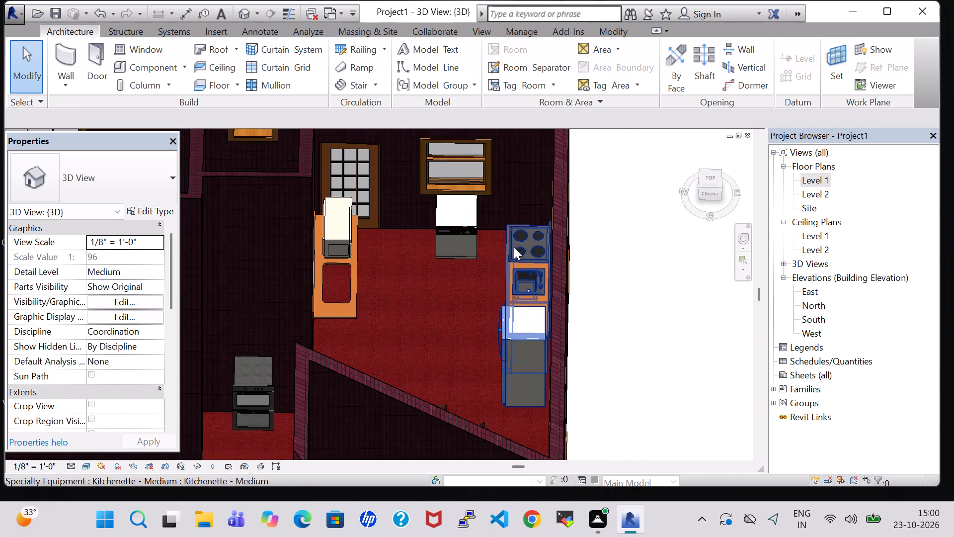
pyautogui.click(459, 173)
pyautogui.press('Up')
pyautogui.press('Up')
pyautogui.press('Up')
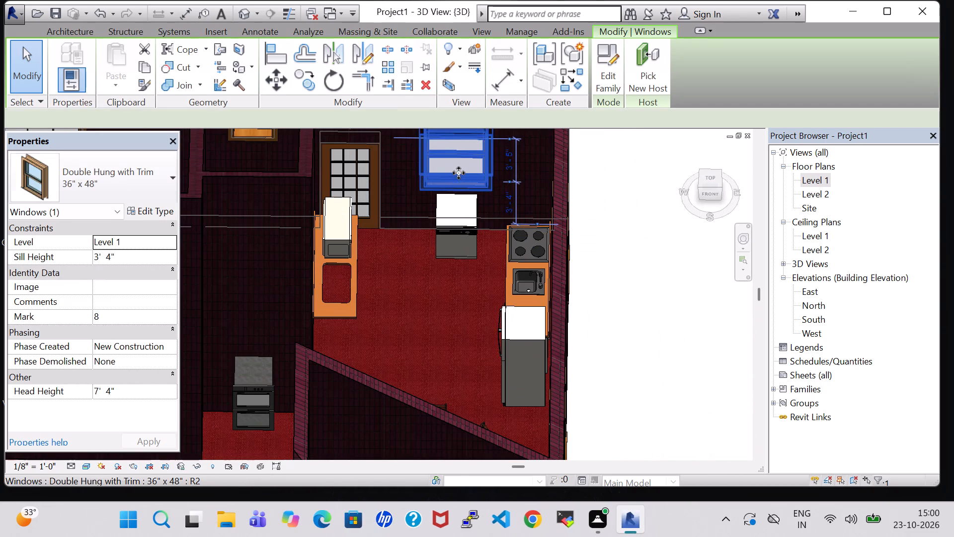
pyautogui.press('Up')
# In the Level 1 floor plan, move the double built-in oven beside the east wall south of the kitchenette and rotate its front to face west.
pyautogui.scroll(-2, 761, 374)
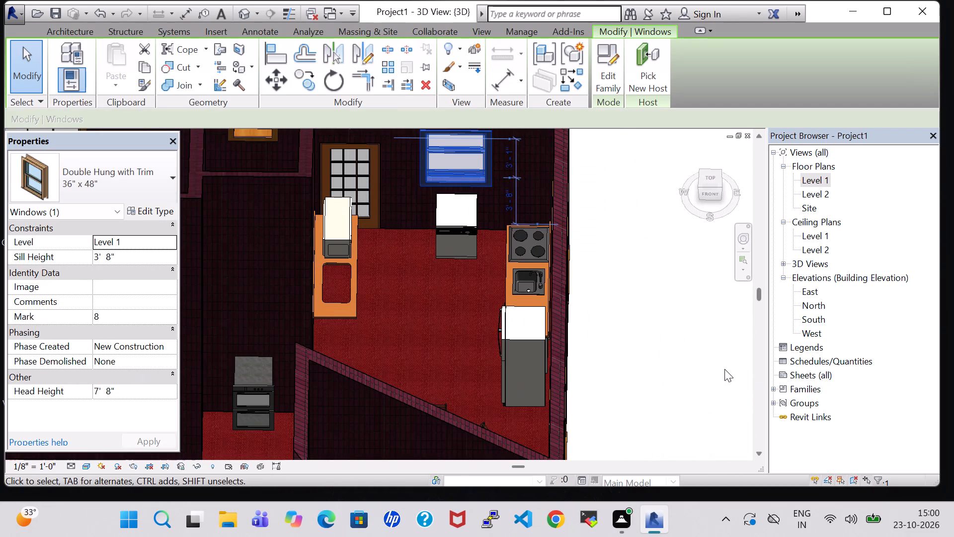
pyautogui.scroll(-6, 648, 339)
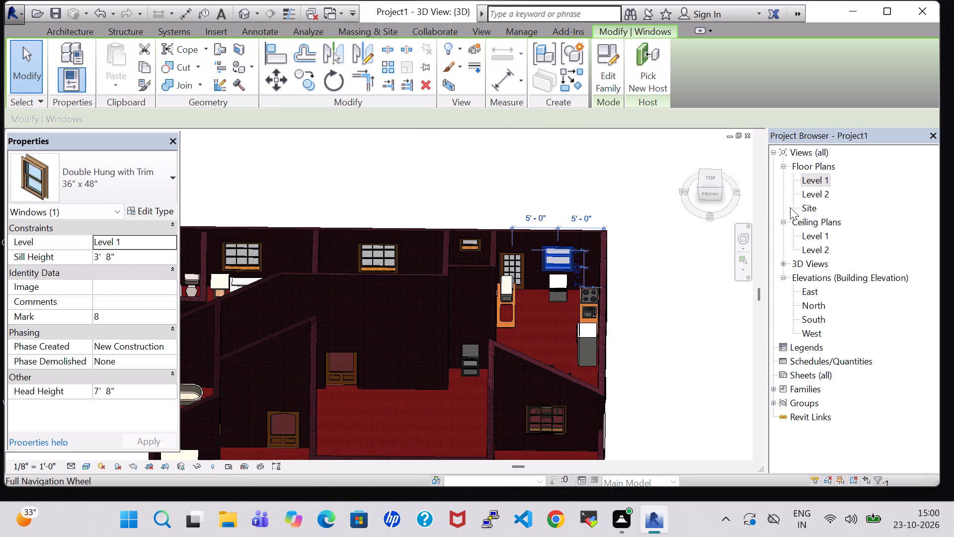
pyautogui.doubleClick(825, 179)
pyautogui.scroll(-7, 229, 265)
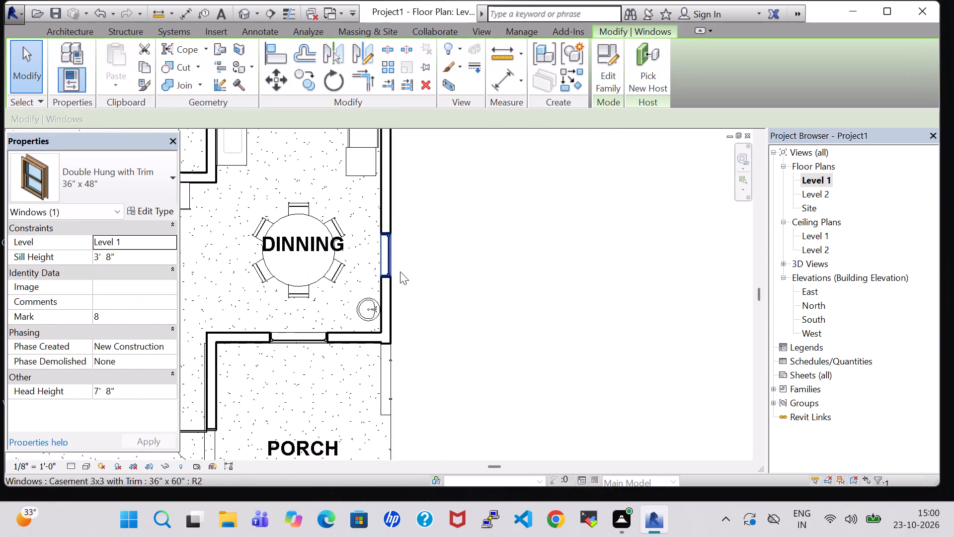
pyautogui.moveTo(427, 273); pyautogui.dragTo(597, 275, button='middle')
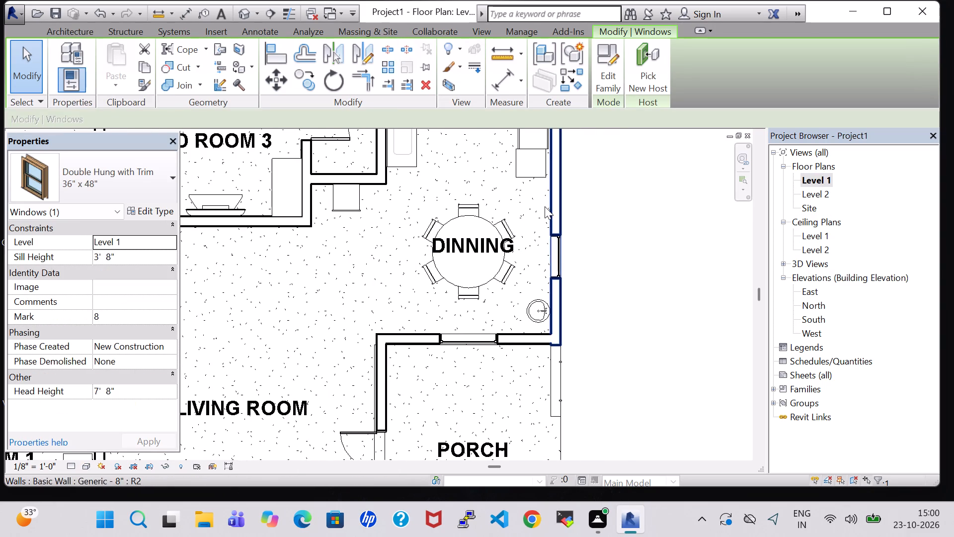
pyautogui.moveTo(342, 197); pyautogui.dragTo(404, 209)
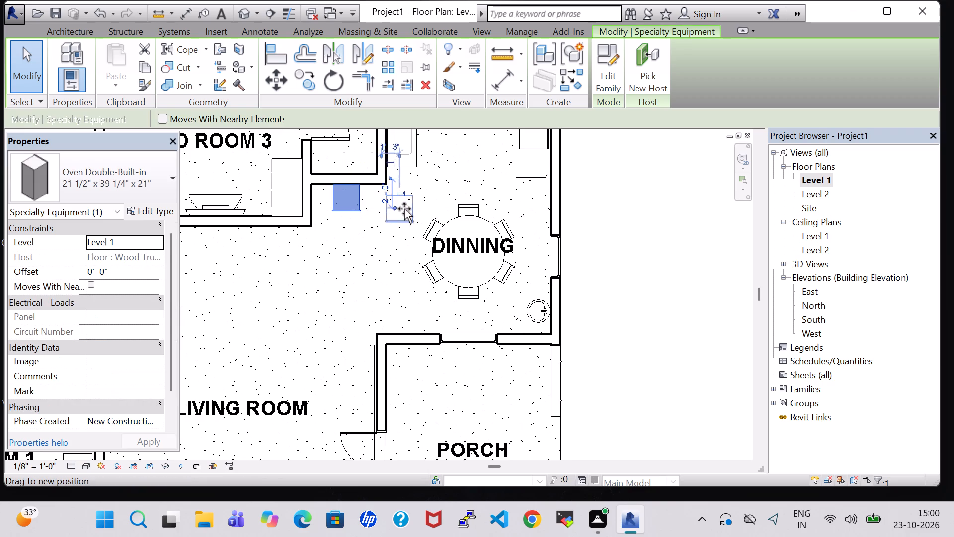
pyautogui.moveTo(404, 209); pyautogui.dragTo(531, 201)
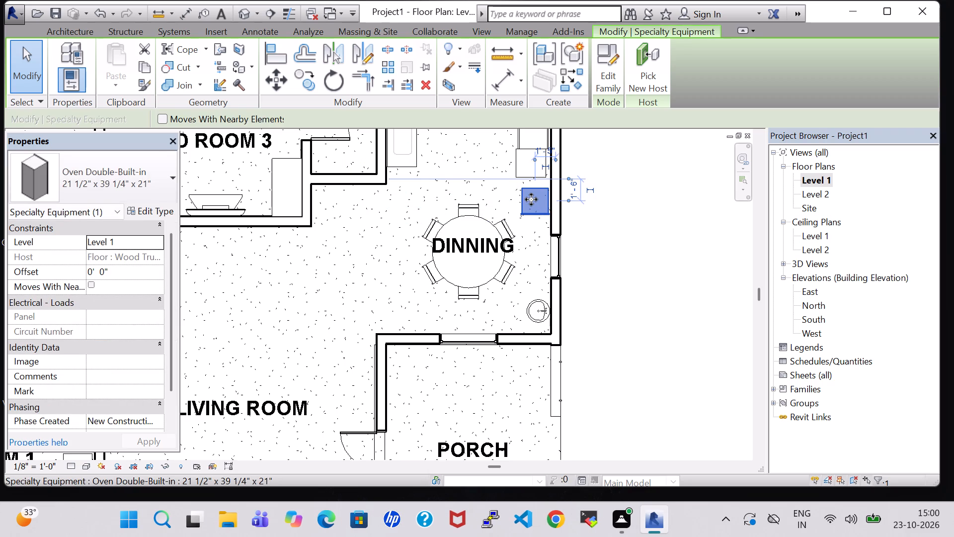
pyautogui.press('space')
pyautogui.press('space')
pyautogui.press('space')
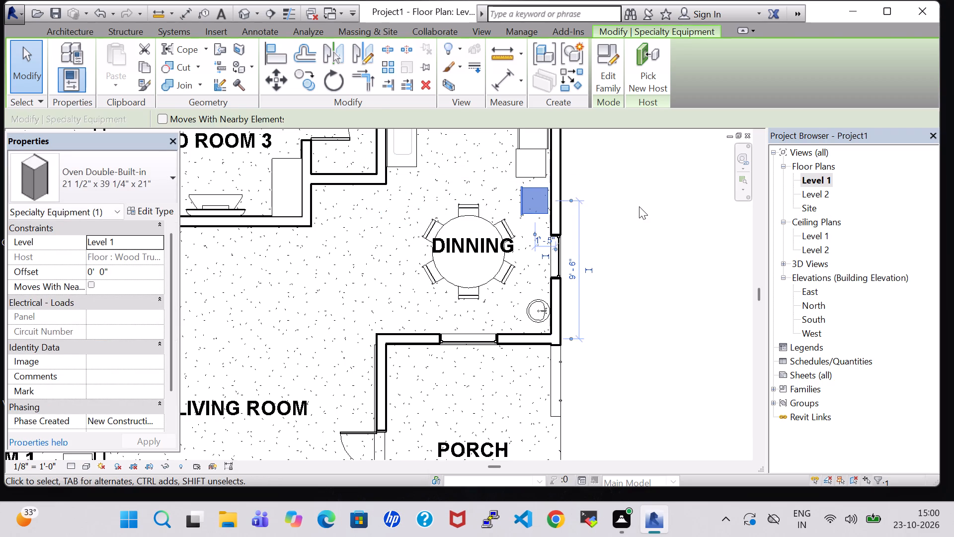
pyautogui.click(640, 203)
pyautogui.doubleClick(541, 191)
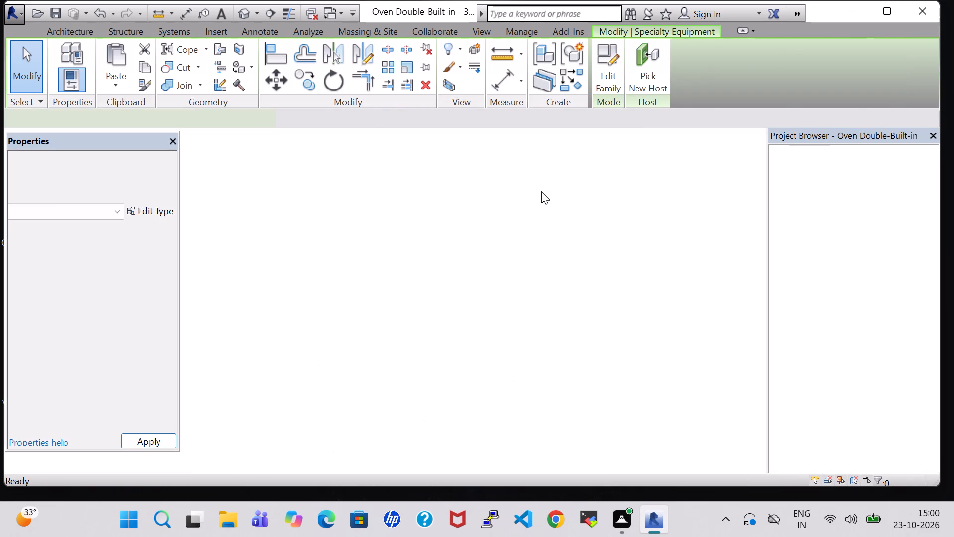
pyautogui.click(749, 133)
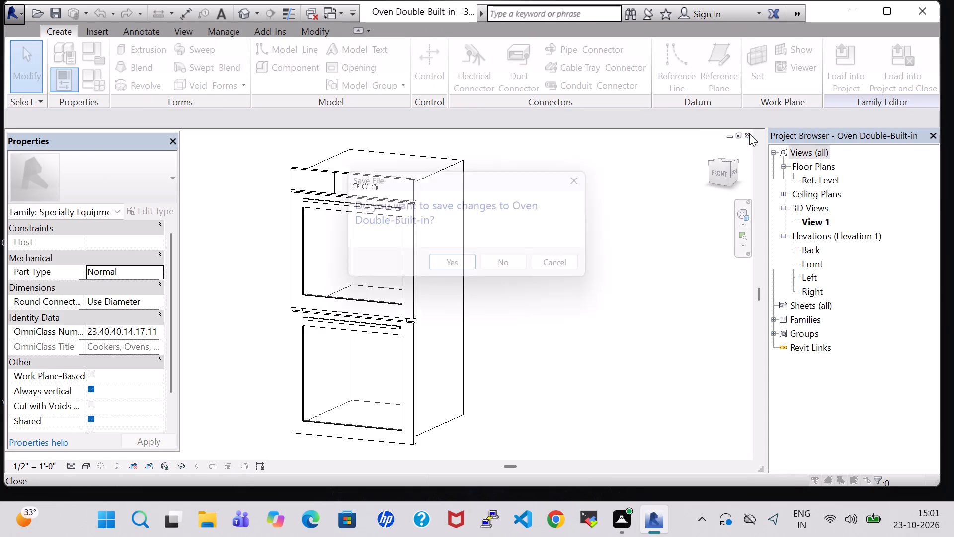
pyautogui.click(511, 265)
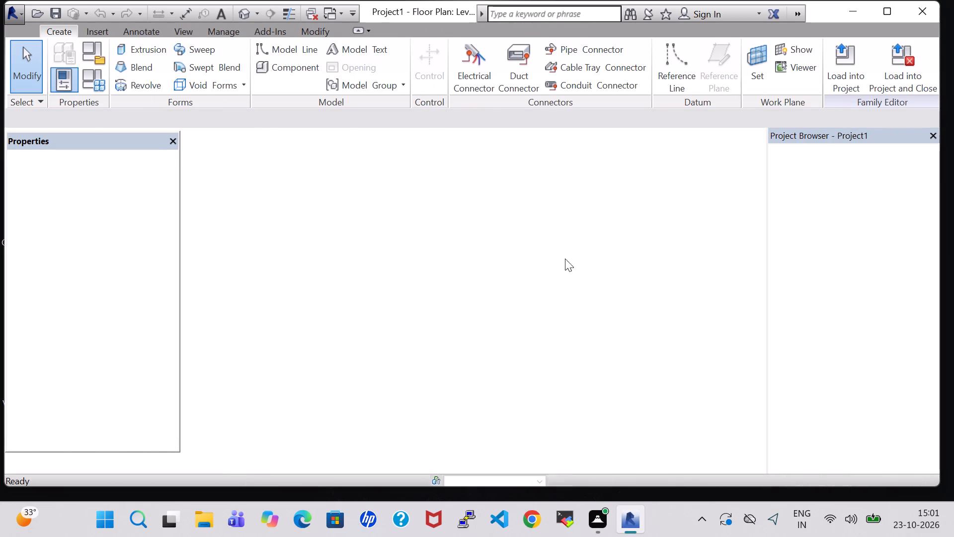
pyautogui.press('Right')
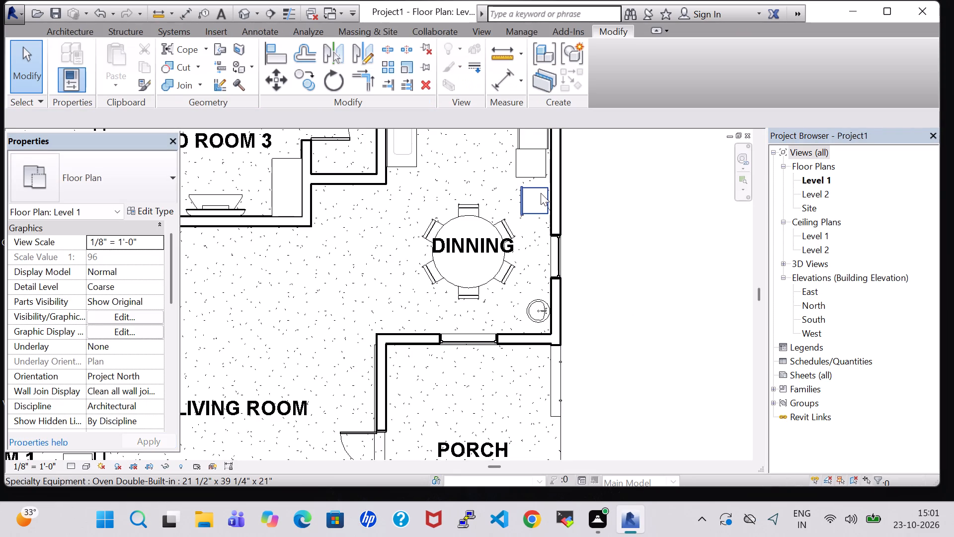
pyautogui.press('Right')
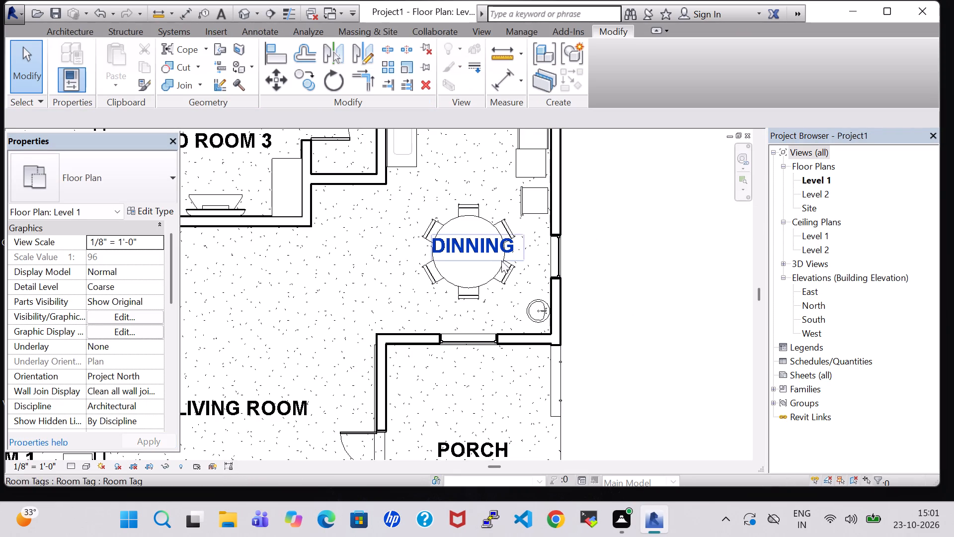
# Load the Trash Compactor family from the Domestic folder of the Specialty Equipment library.
pyautogui.click(601, 226)
pyautogui.scroll(-2, 607, 226)
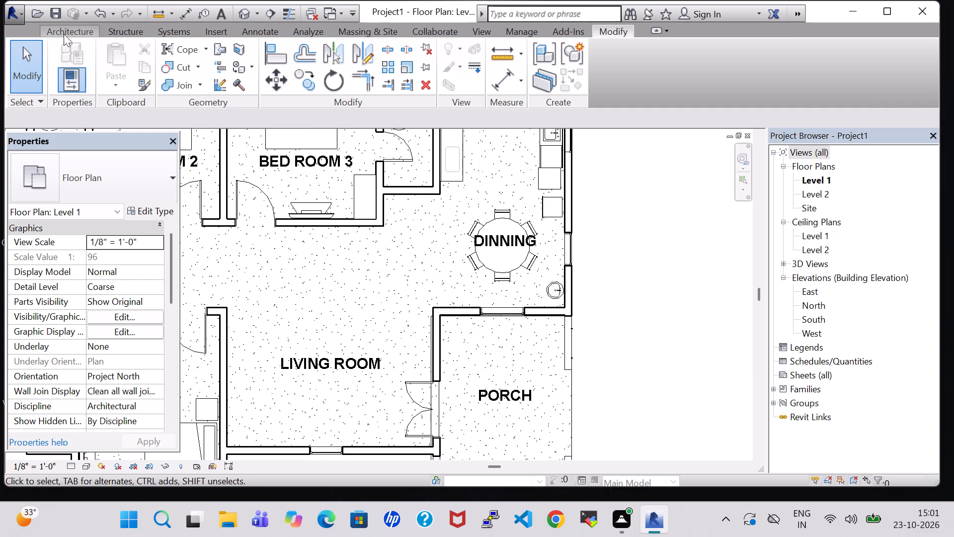
pyautogui.click(76, 33)
pyautogui.click(151, 69)
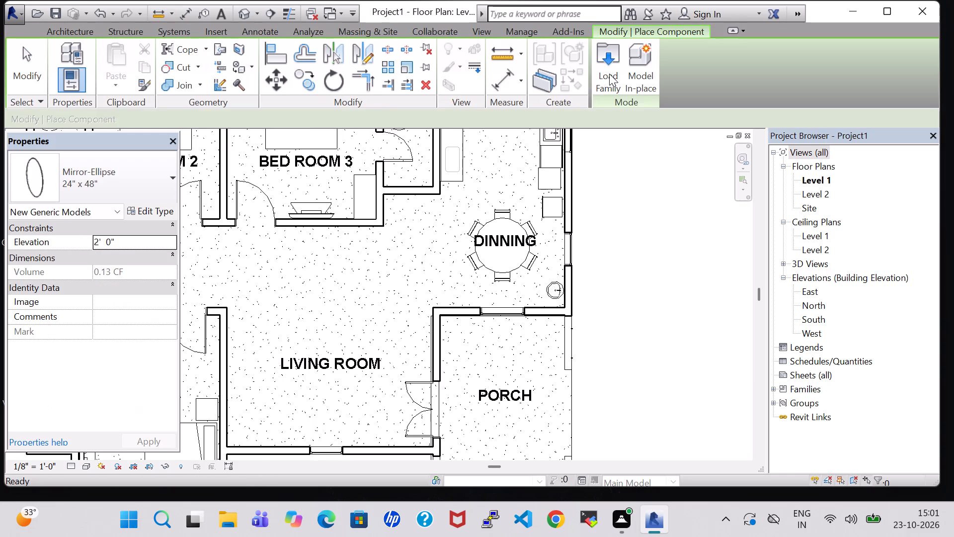
pyautogui.click(609, 74)
pyautogui.scroll(-2, 549, 250)
pyautogui.scroll(-1, 391, 226)
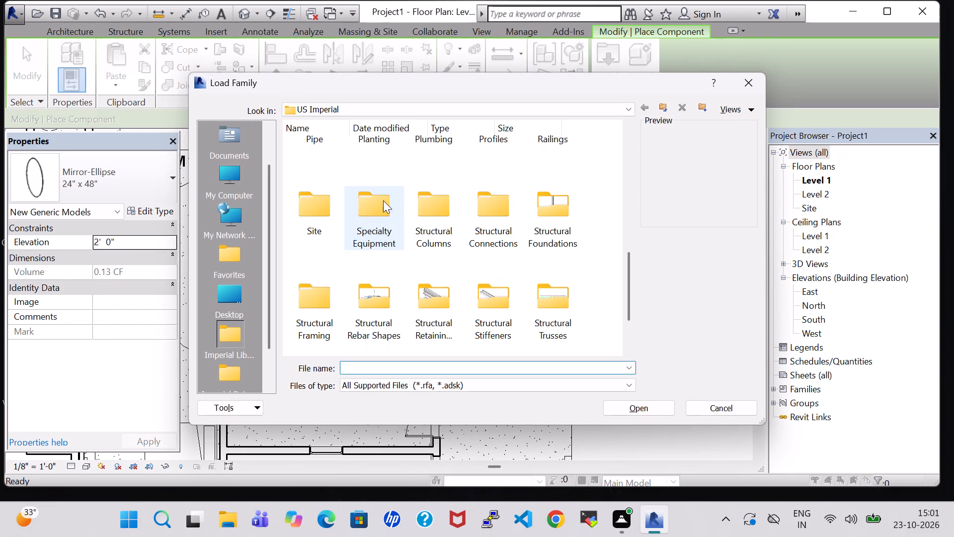
pyautogui.doubleClick(383, 200)
pyautogui.doubleClick(377, 155)
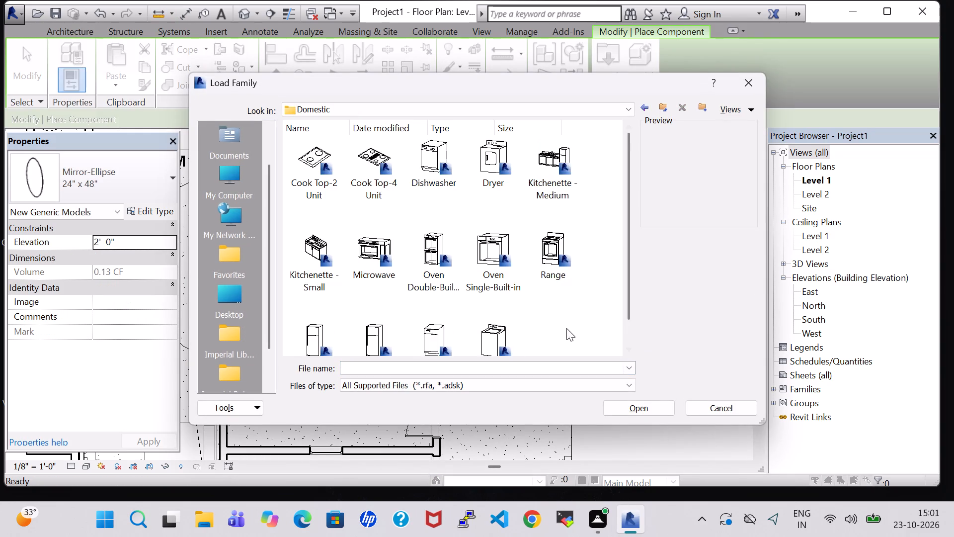
pyautogui.scroll(-2, 516, 319)
pyautogui.click(437, 301)
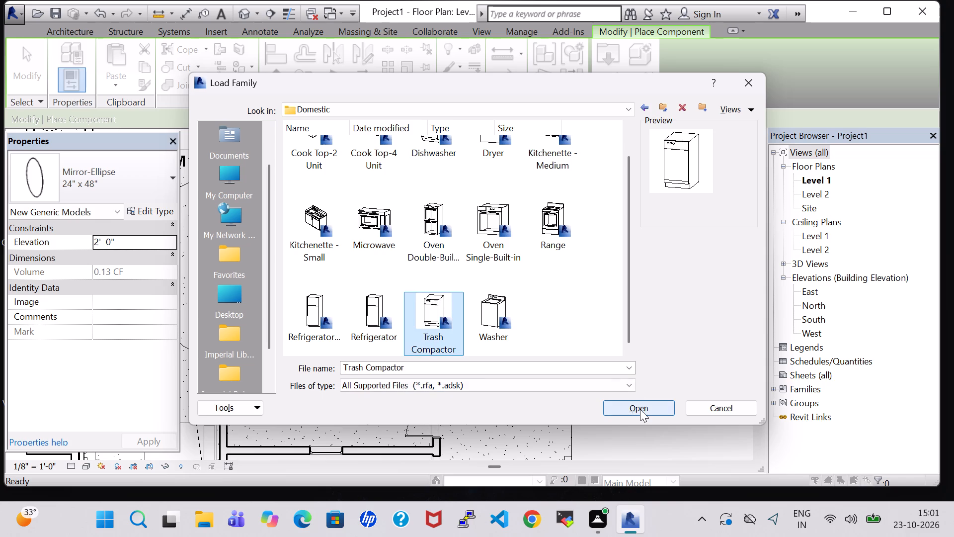
pyautogui.doubleClick(640, 409)
# Place one 18" x 24" x 34 1/2" trash compactor just south of the bath wall, east of Bed Room 3.
pyautogui.scroll(4, 430, 237)
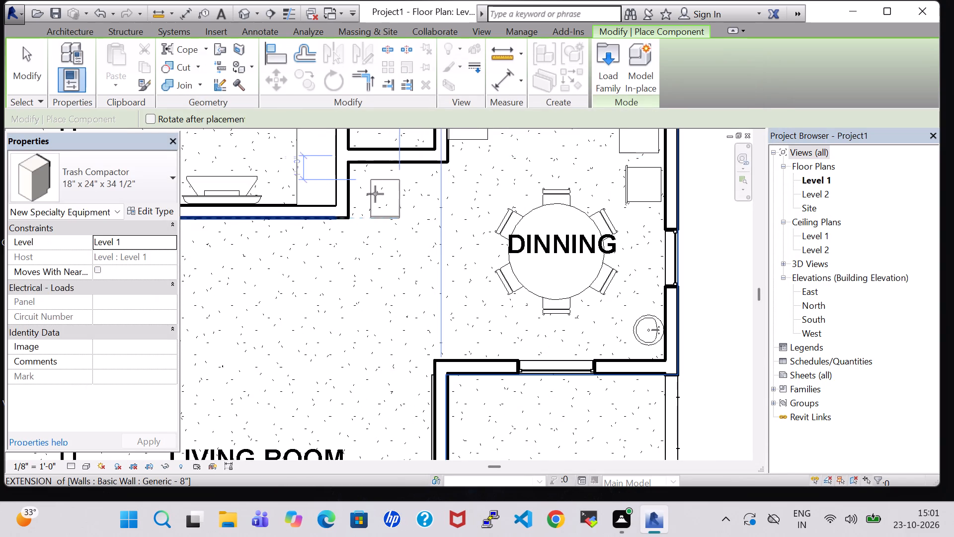
pyautogui.click(389, 180)
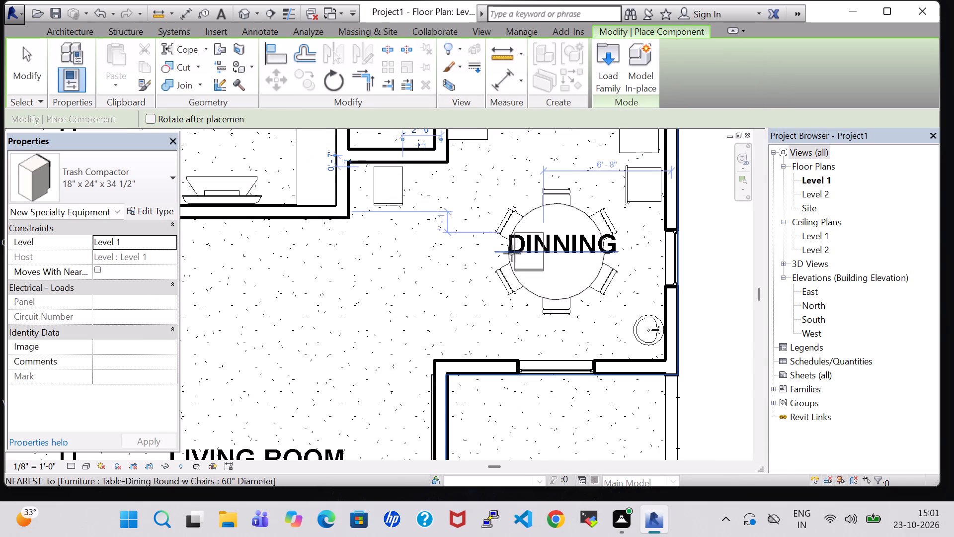
pyautogui.press('Escape')
pyautogui.press('Escape')
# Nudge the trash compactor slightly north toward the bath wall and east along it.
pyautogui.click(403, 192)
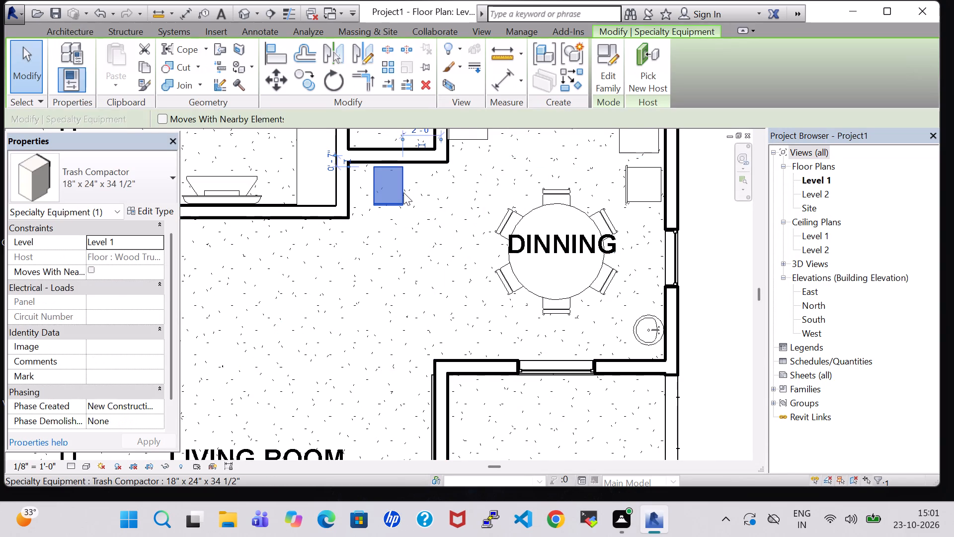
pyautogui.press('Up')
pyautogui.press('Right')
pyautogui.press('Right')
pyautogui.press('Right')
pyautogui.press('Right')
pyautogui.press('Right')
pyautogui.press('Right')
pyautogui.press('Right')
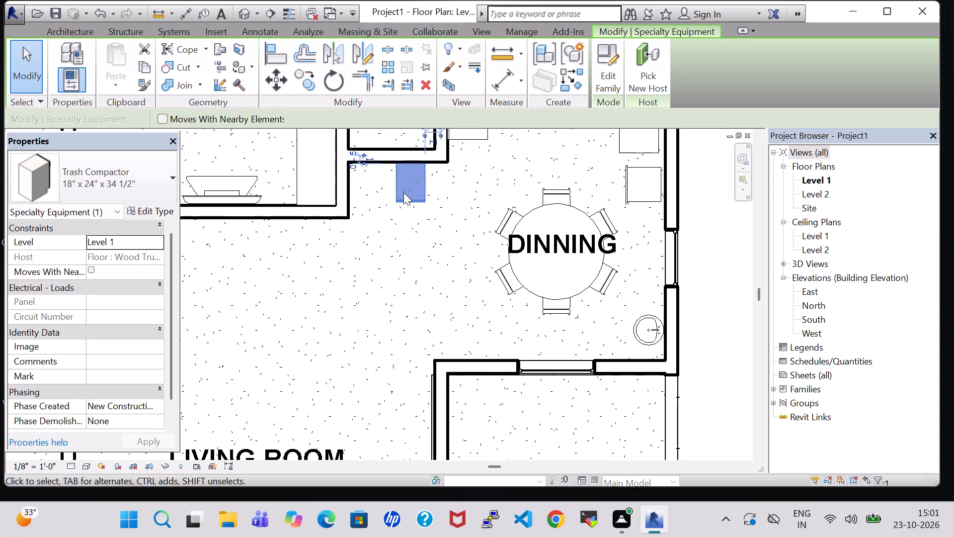
# Check the trash compactor's orientation in the 3D view, and rotate it a quarter turn in the Level 1 floor plan.
pyautogui.click(243, 12)
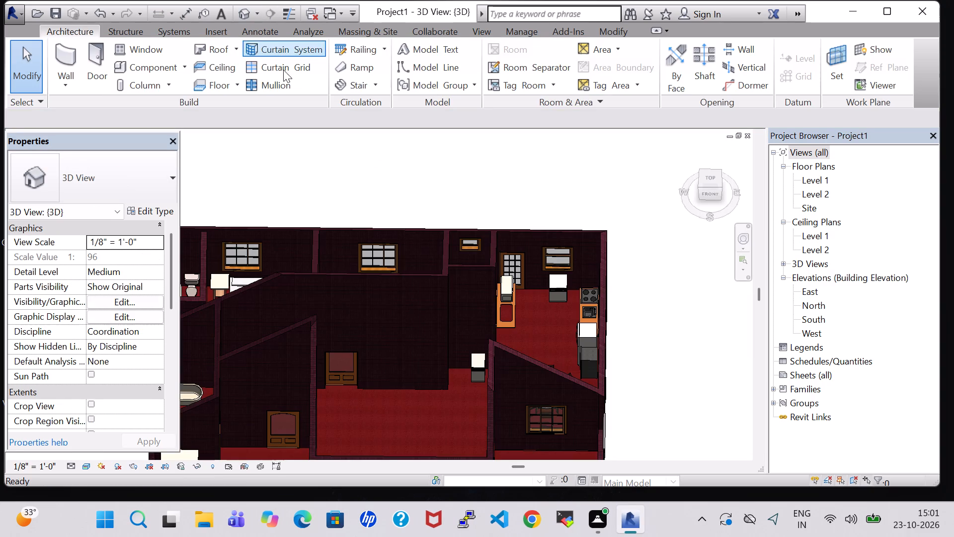
pyautogui.keyDown('shift'); pyautogui.moveTo(620, 185); pyautogui.dragTo(602, 255, button='middle'); pyautogui.keyUp('shift')
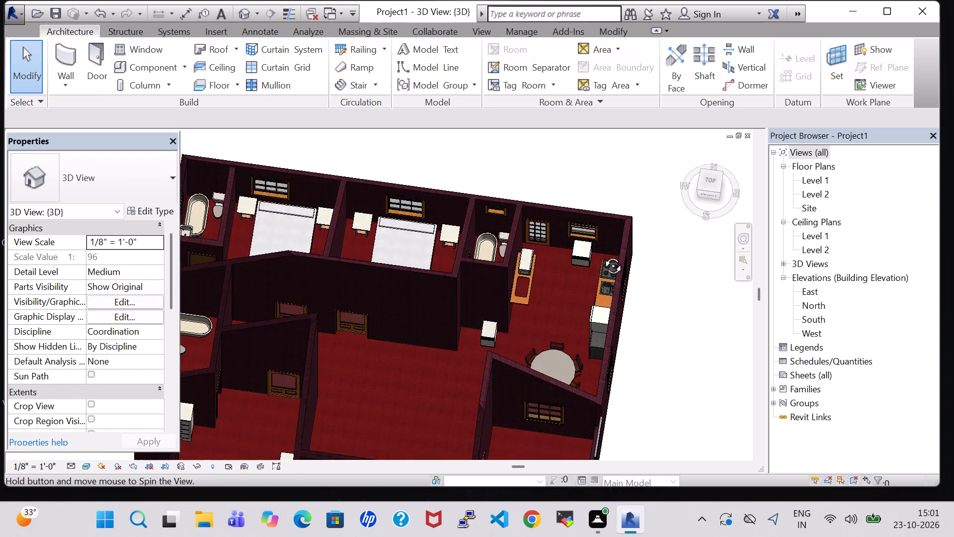
pyautogui.keyDown('shift'); pyautogui.moveTo(602, 255); pyautogui.dragTo(599, 274, button='middle'); pyautogui.keyUp('shift')
pyautogui.click(490, 316)
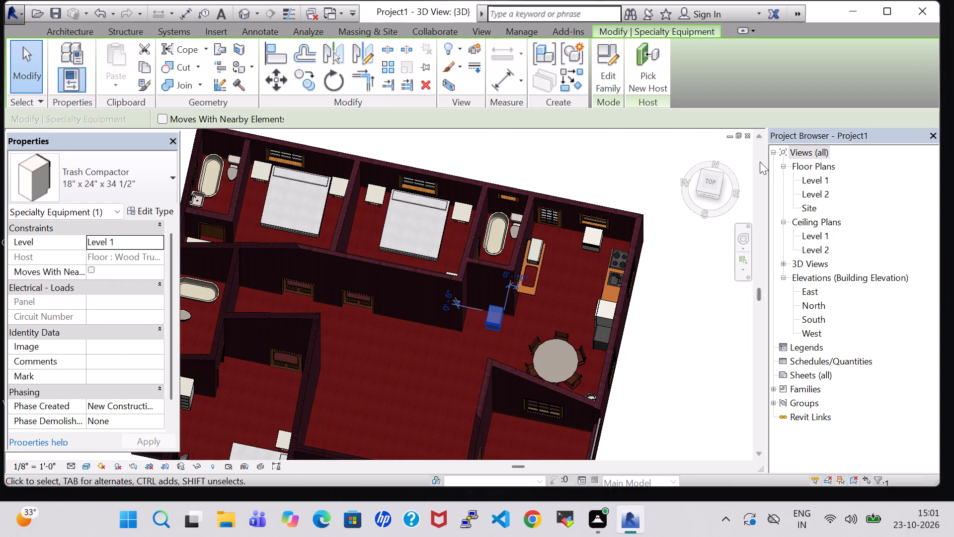
pyautogui.doubleClick(820, 180)
pyautogui.press('space')
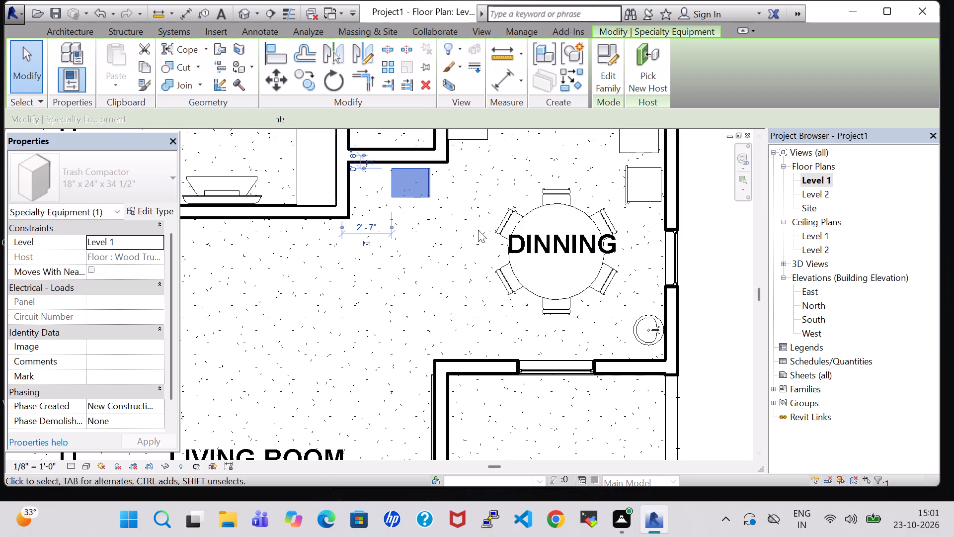
# Move the trash compactor west against Bed Room 3's east wall and slightly south of the bath wall.
pyautogui.press('Left')
pyautogui.press('Left')
pyautogui.press('Left')
pyautogui.press('Left')
pyautogui.press('Left')
pyautogui.press('Left')
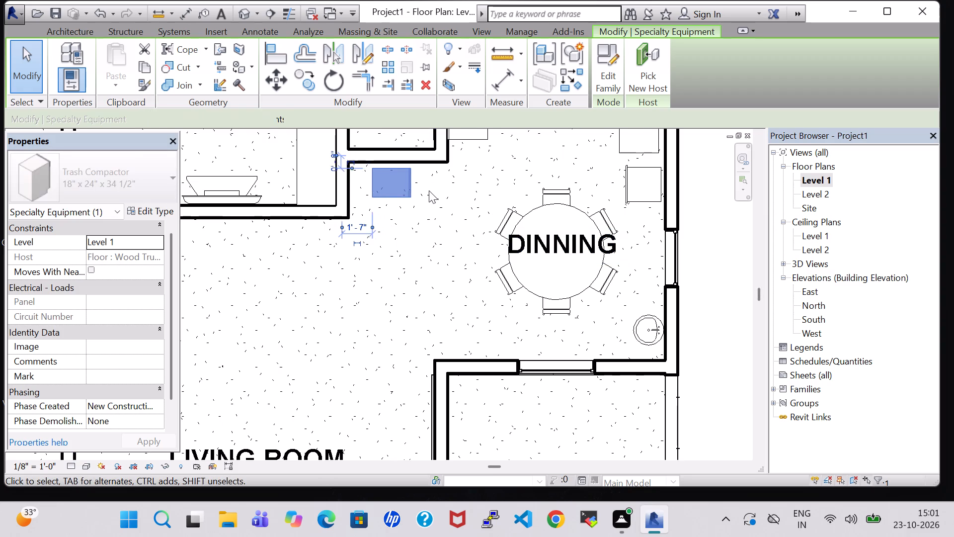
pyautogui.press('Left')
pyautogui.press('Down')
pyautogui.press('Left')
pyautogui.press('Left')
pyautogui.press('Left')
pyautogui.press('Left')
pyautogui.press('Left')
pyautogui.press('Down')
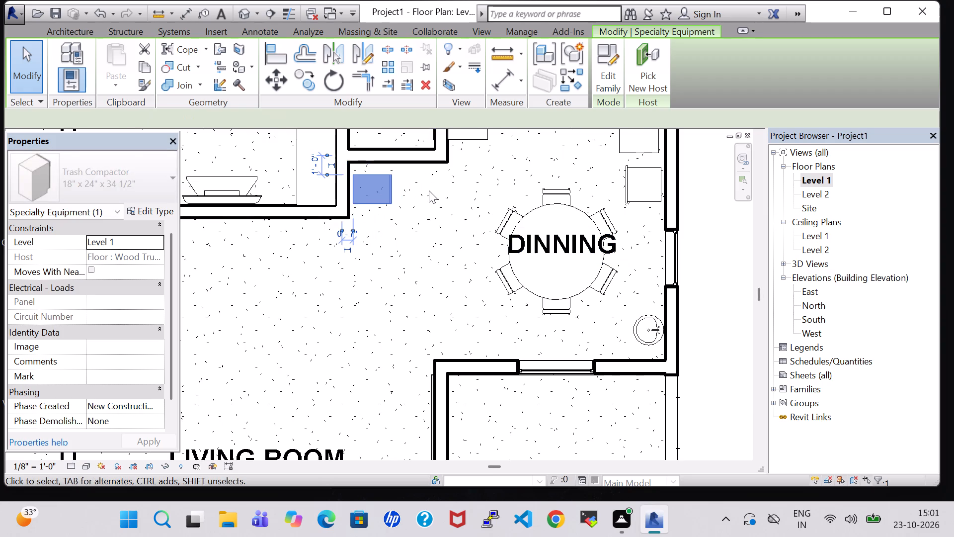
pyautogui.press('Left')
pyautogui.click(714, 277)
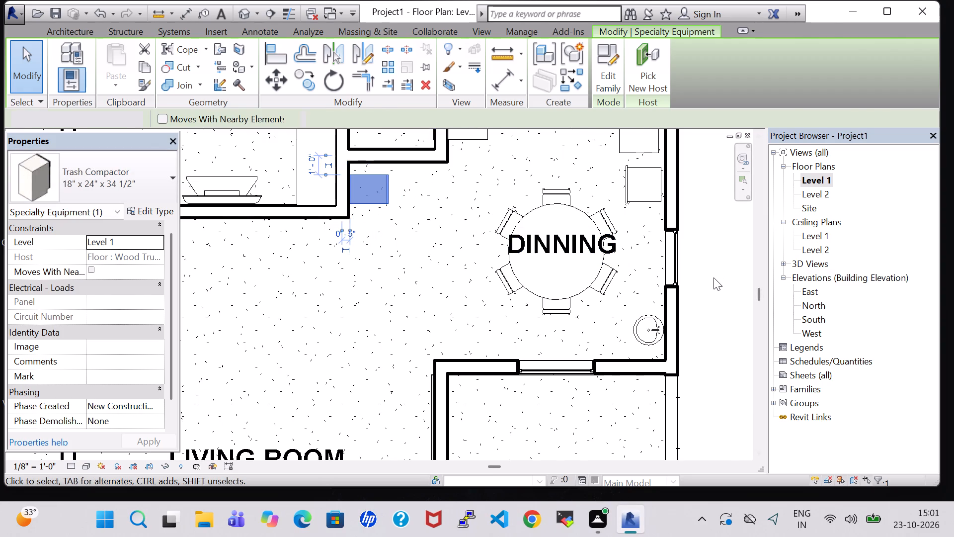
# Load the Sofa-Pensi family from the Seating folder of the Furniture library for the living room.
pyautogui.scroll(-3, 714, 277)
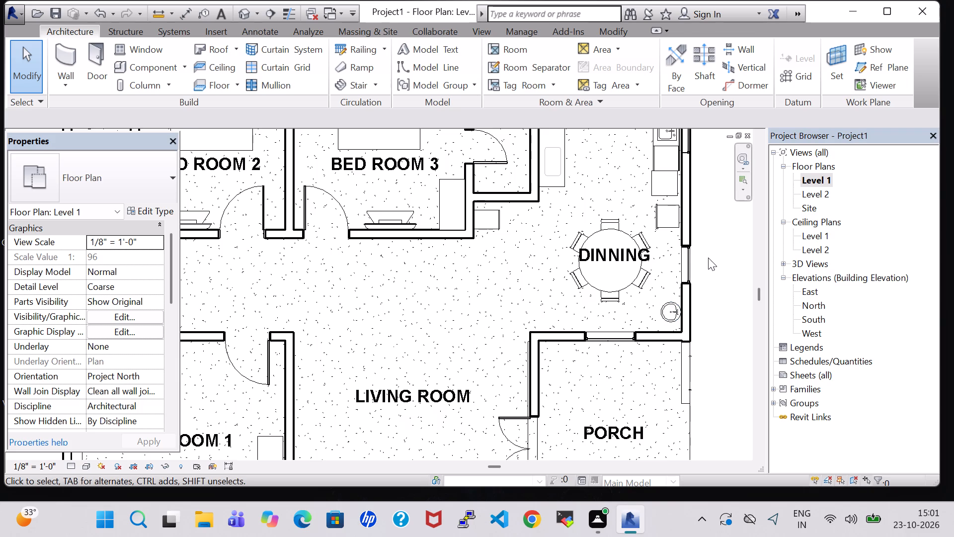
pyautogui.scroll(-2, 703, 258)
pyautogui.moveTo(703, 254); pyautogui.dragTo(634, 279, button='middle')
pyautogui.moveTo(578, 288); pyautogui.dragTo(564, 290, button='middle')
pyautogui.scroll(-1, 567, 292)
pyautogui.moveTo(631, 293); pyautogui.dragTo(617, 207, button='middle')
pyautogui.middleClick(617, 197)
pyautogui.moveTo(622, 191); pyautogui.dragTo(636, 254, button='middle')
pyautogui.moveTo(662, 205); pyautogui.dragTo(668, 221, button='middle')
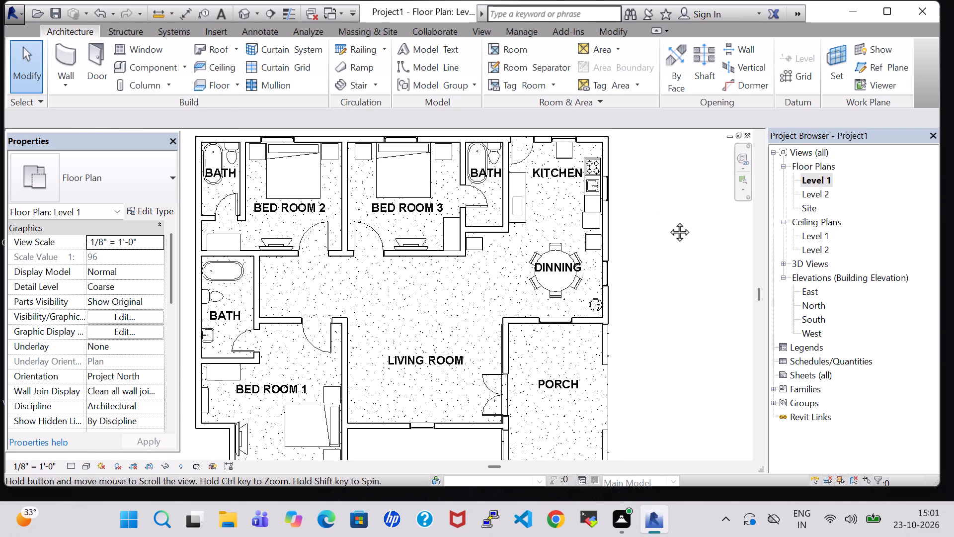
pyautogui.moveTo(668, 221); pyautogui.dragTo(672, 226, button='middle')
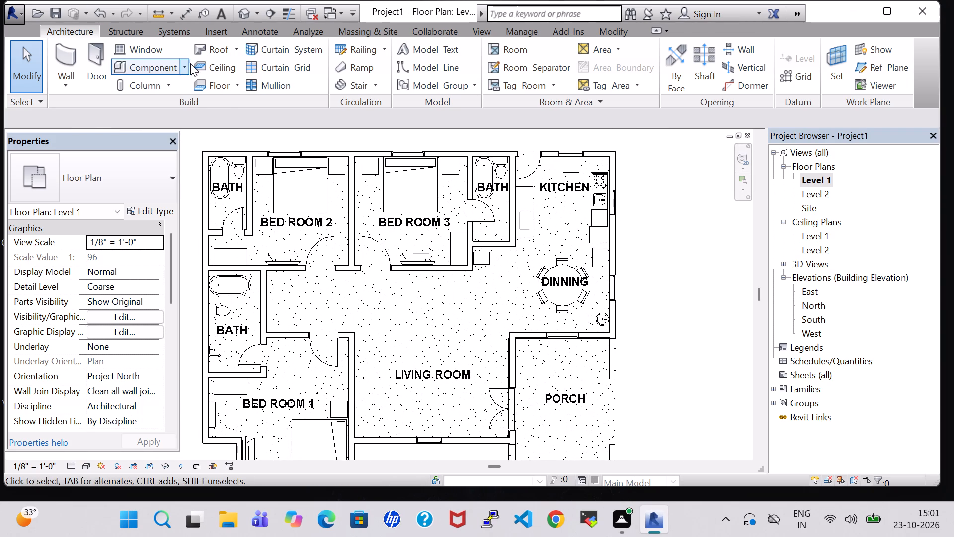
pyautogui.click(142, 62)
pyautogui.click(603, 52)
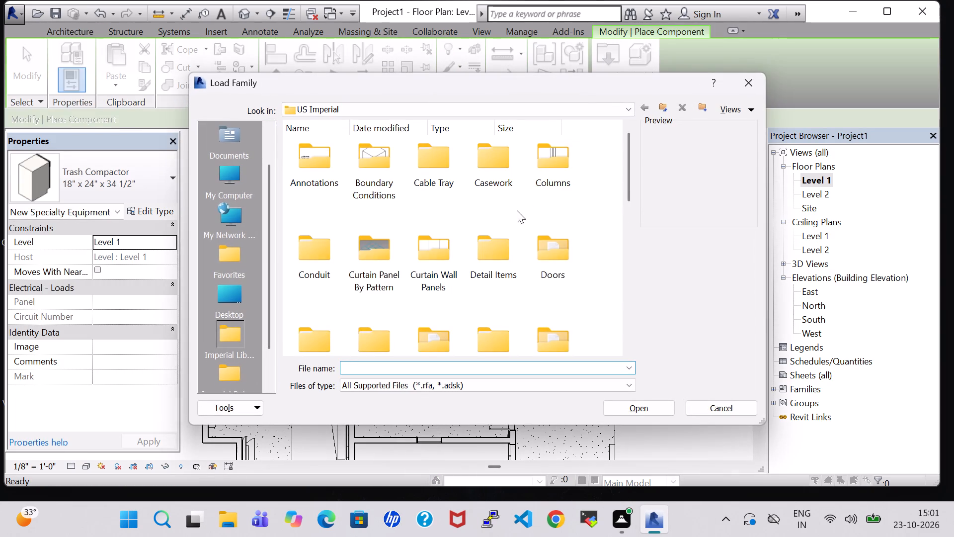
pyautogui.scroll(-1, 530, 232)
pyautogui.doubleClick(547, 210)
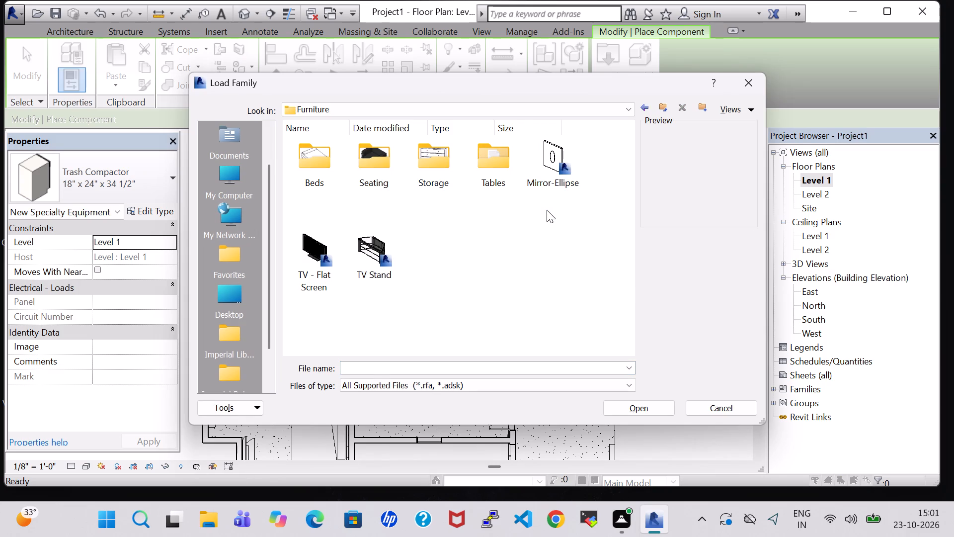
pyautogui.doubleClick(403, 166)
pyautogui.scroll(-1, 449, 278)
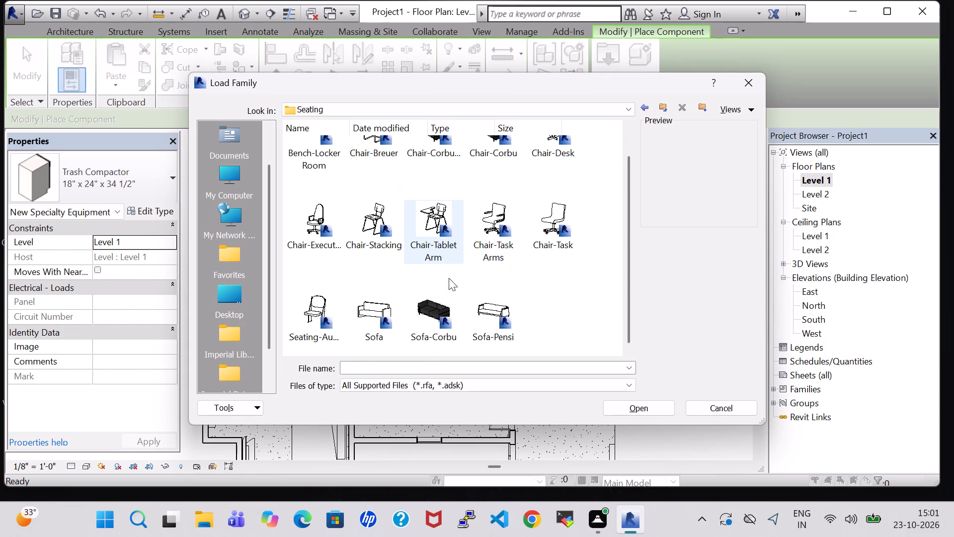
pyautogui.click(499, 311)
pyautogui.click(620, 406)
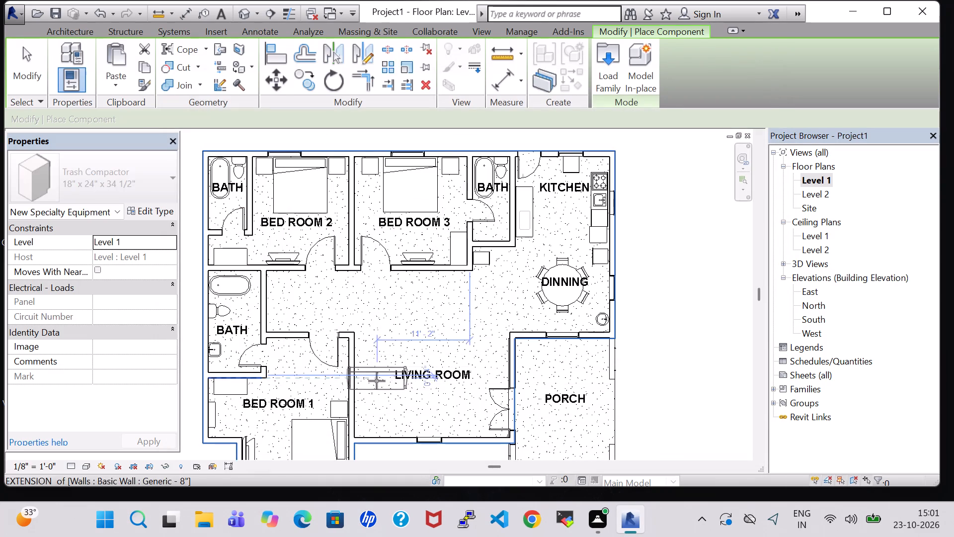
# Place an 84" Sofa-Pensi lengthwise along the living room's west wall.
pyautogui.press('space')
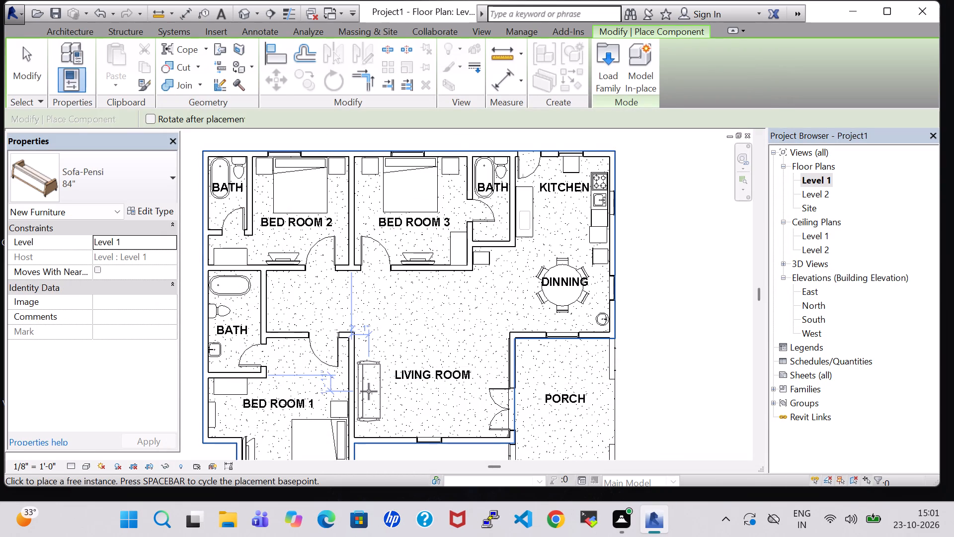
pyautogui.scroll(4, 369, 391)
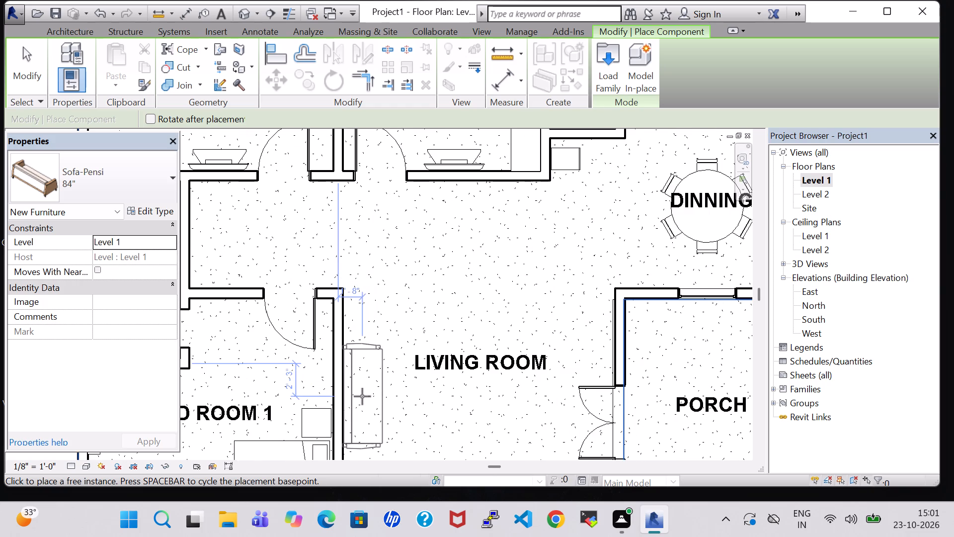
pyautogui.click(362, 396)
# Place a second 84" Sofa-Pensi parallel to the south wall by the living room window, centred about 9' 0" from the west wall.
pyautogui.scroll(-2, 454, 391)
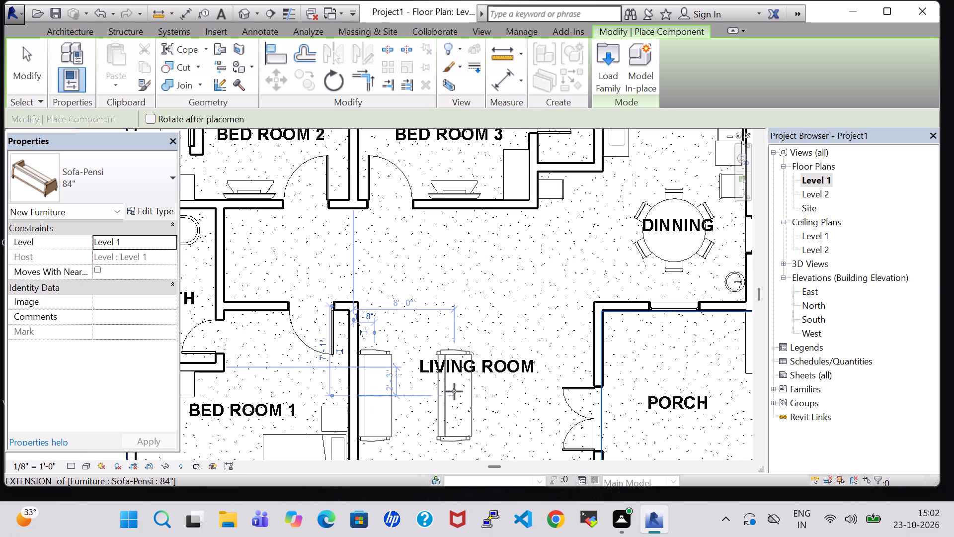
pyautogui.moveTo(454, 391); pyautogui.dragTo(453, 307, button='middle')
pyautogui.press('space')
pyautogui.press('space')
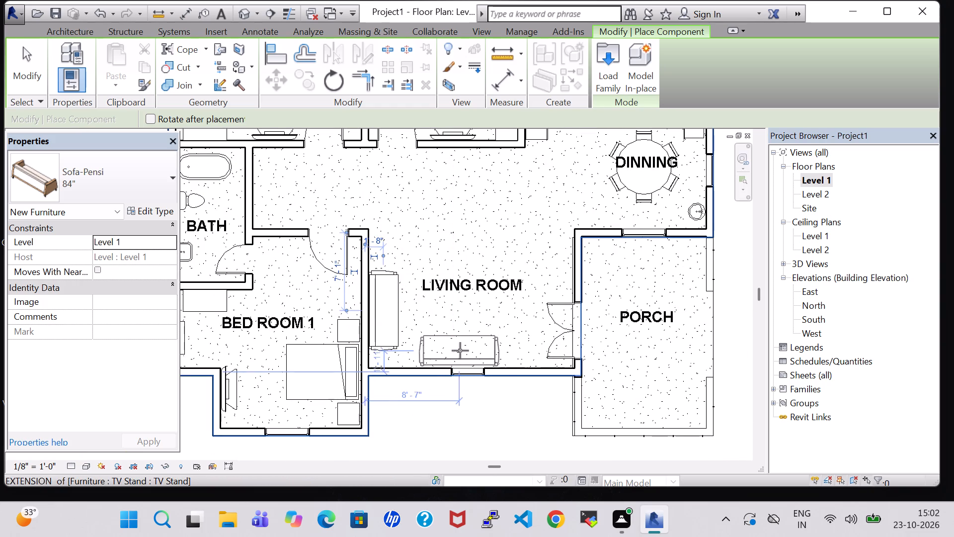
pyautogui.click(464, 352)
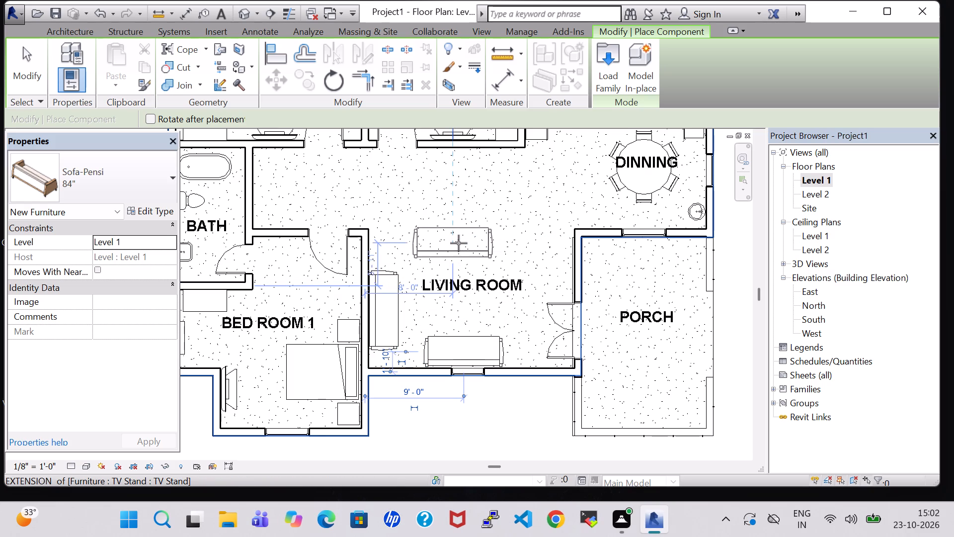
pyautogui.press('Escape')
pyautogui.press('Escape')
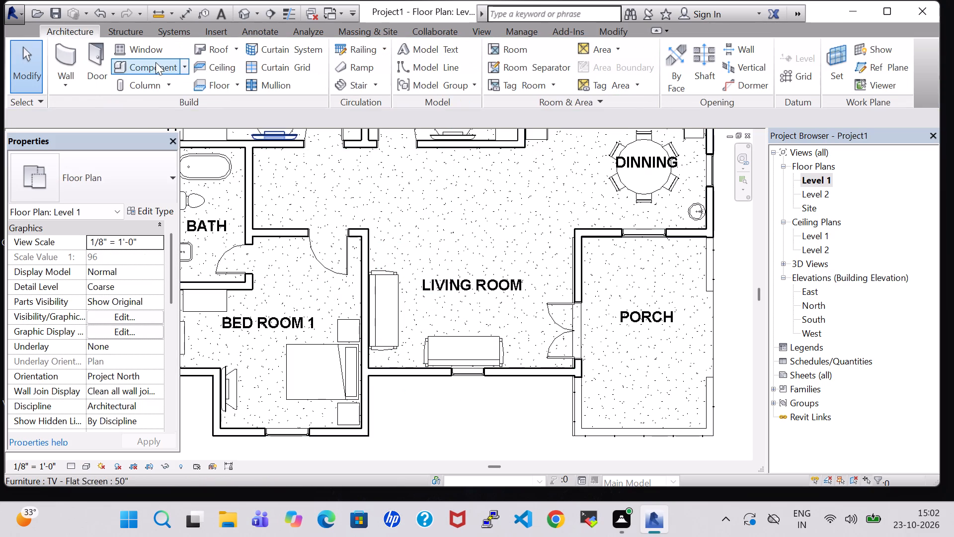
# Load the Sofa-Corbu family from the Furniture library's Seating folder and place one sofa just north of the LIVING ROOM label.
pyautogui.click(156, 62)
pyautogui.click(595, 76)
pyautogui.scroll(-1, 372, 214)
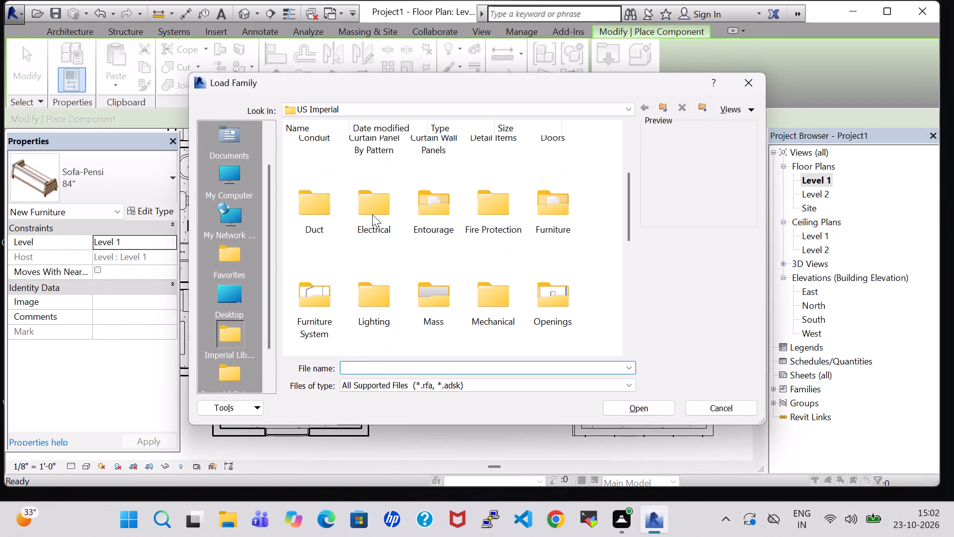
pyautogui.scroll(-1, 426, 243)
pyautogui.scroll(2, 562, 174)
pyautogui.scroll(-1, 557, 229)
pyautogui.doubleClick(557, 226)
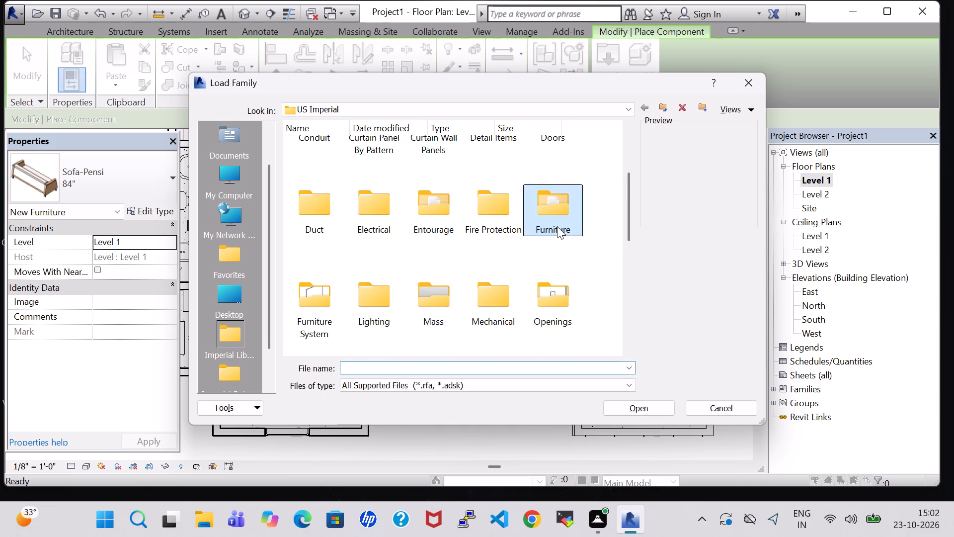
pyautogui.doubleClick(387, 180)
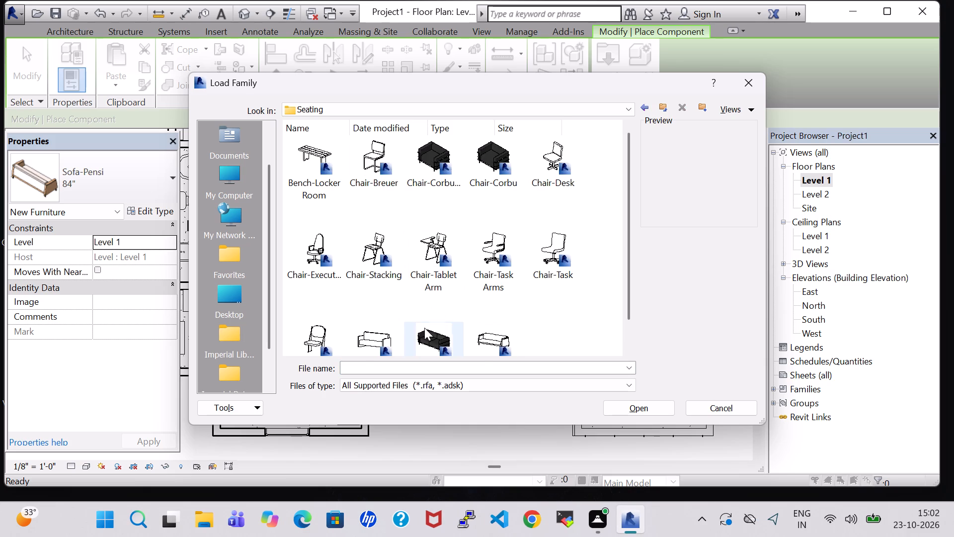
pyautogui.click(424, 329)
pyautogui.click(649, 414)
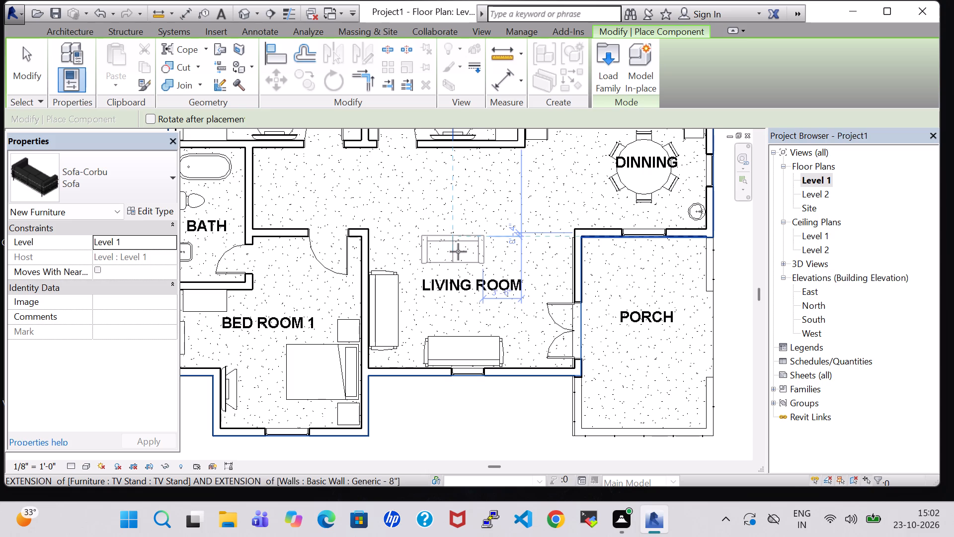
pyautogui.click(458, 252)
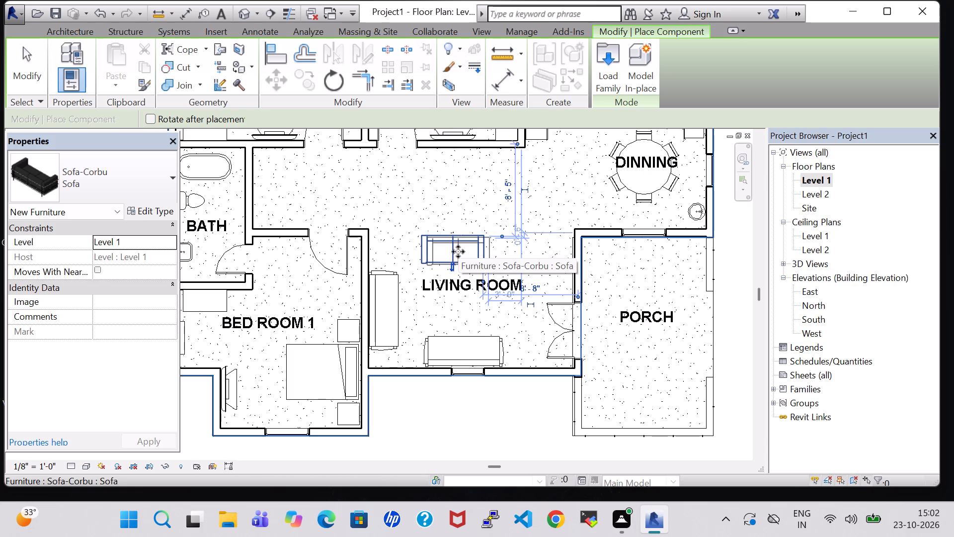
pyautogui.press('Escape')
pyautogui.press('Escape')
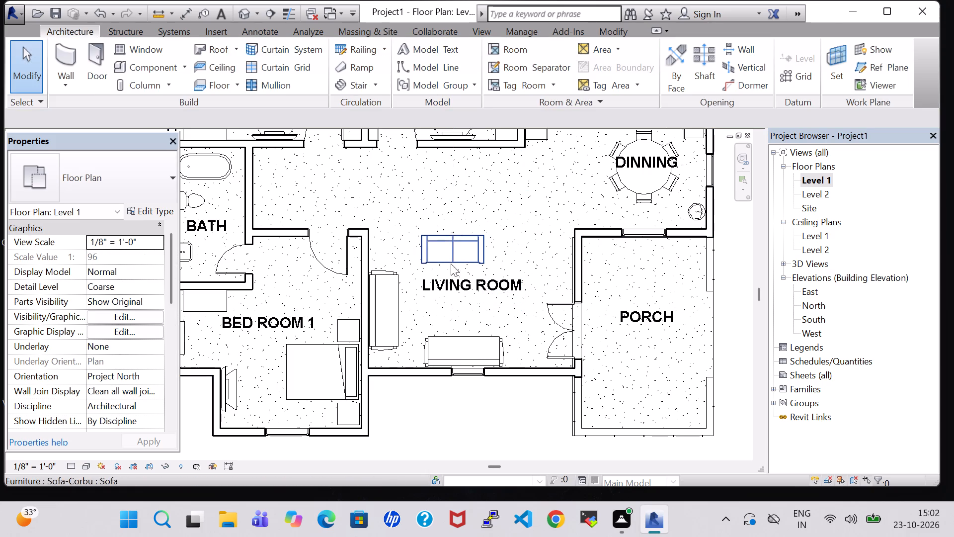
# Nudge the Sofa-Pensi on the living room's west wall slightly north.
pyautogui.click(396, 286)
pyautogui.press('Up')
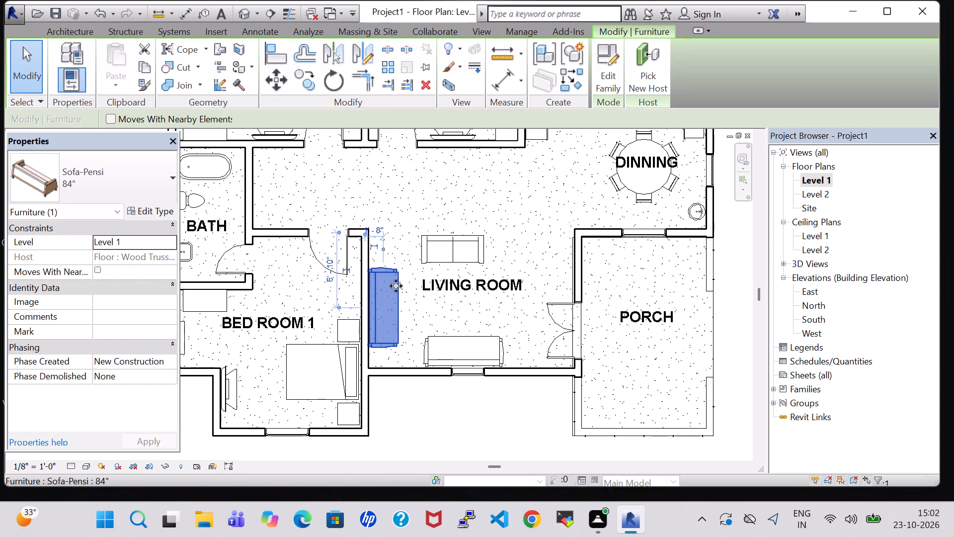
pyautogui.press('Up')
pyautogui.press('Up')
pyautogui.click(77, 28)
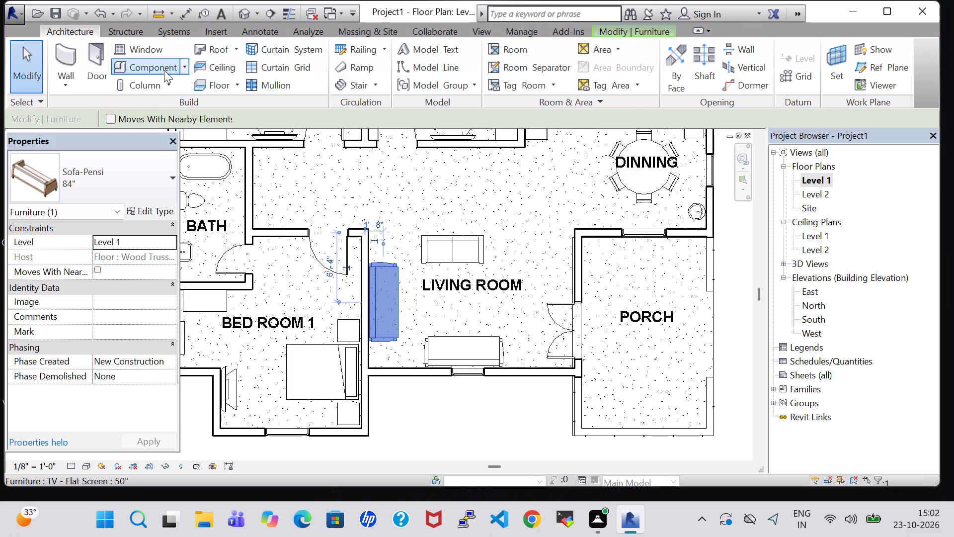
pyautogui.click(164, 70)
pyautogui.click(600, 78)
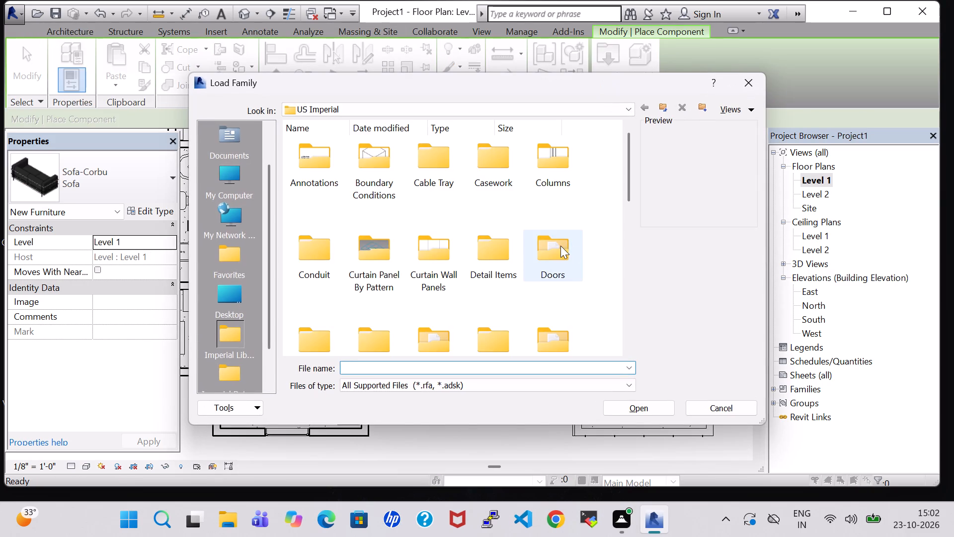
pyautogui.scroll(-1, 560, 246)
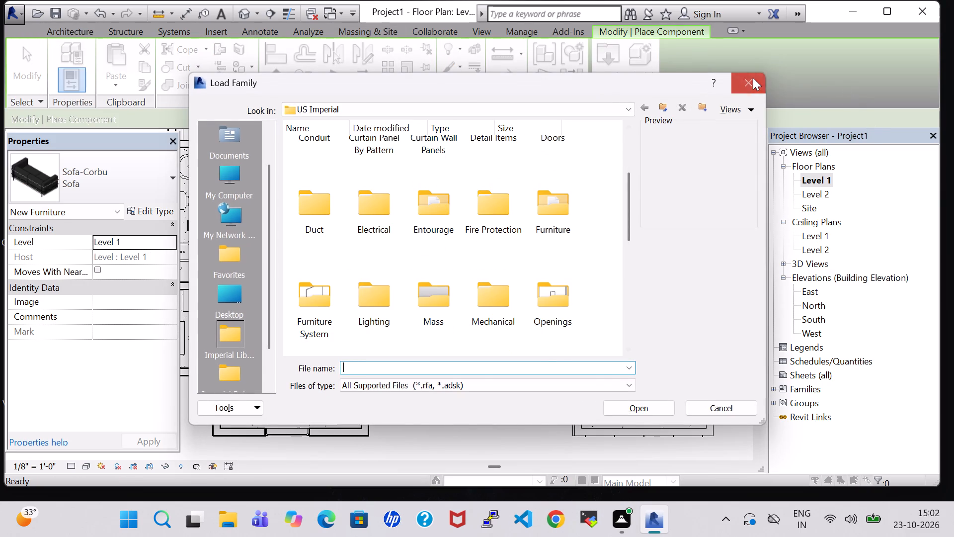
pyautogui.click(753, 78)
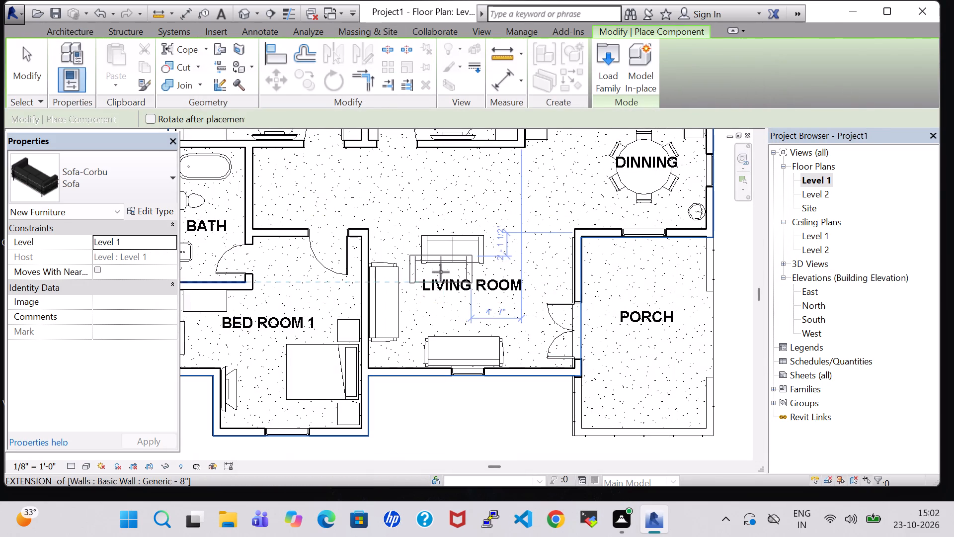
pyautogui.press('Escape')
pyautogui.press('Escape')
# Rotate the west-wall Sofa-Pensi to run east-west and move it just north of the LIVING ROOM label, aligned with the south sofa.
pyautogui.click(396, 288)
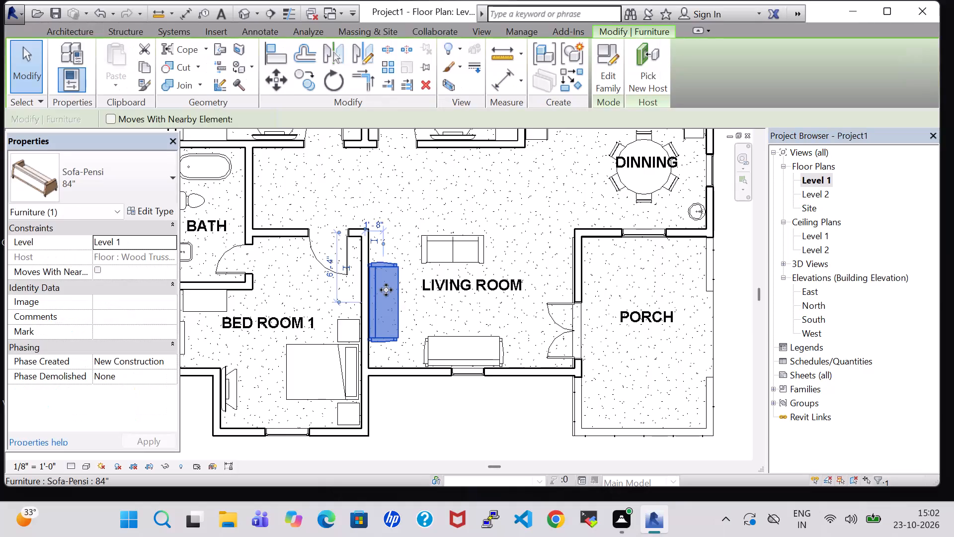
pyautogui.press('space')
pyautogui.press('space')
pyautogui.press('space')
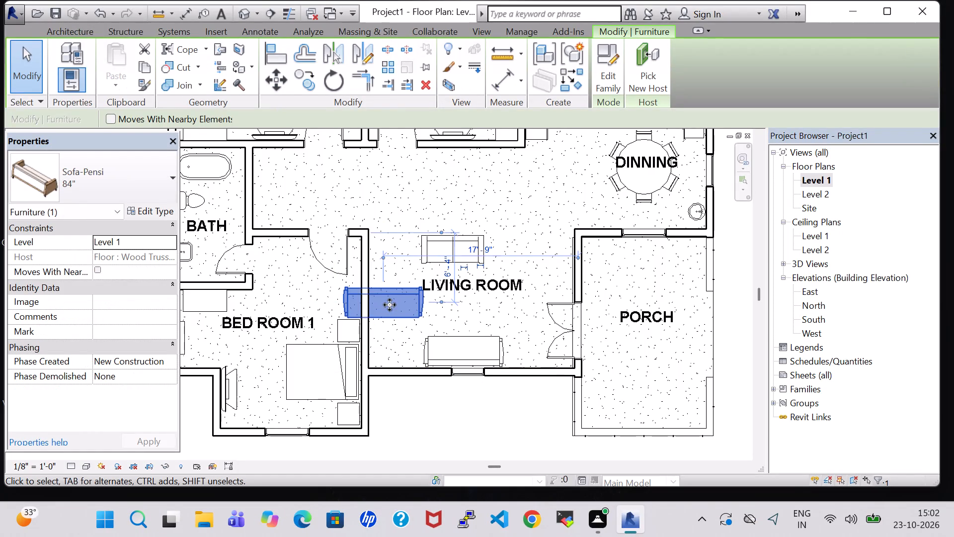
pyautogui.moveTo(390, 302); pyautogui.dragTo(468, 254)
pyautogui.moveTo(468, 253); pyautogui.dragTo(463, 249)
pyautogui.click(459, 229)
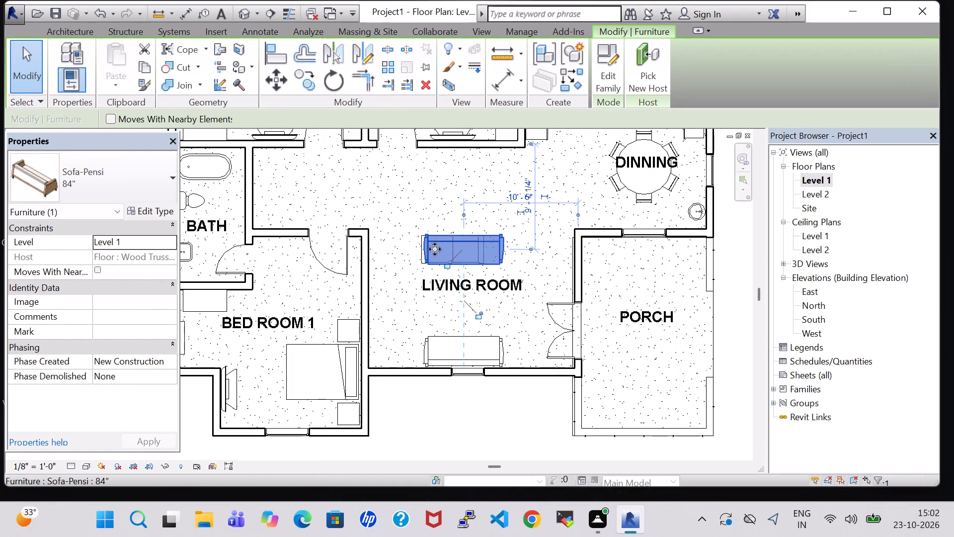
pyautogui.click(439, 206)
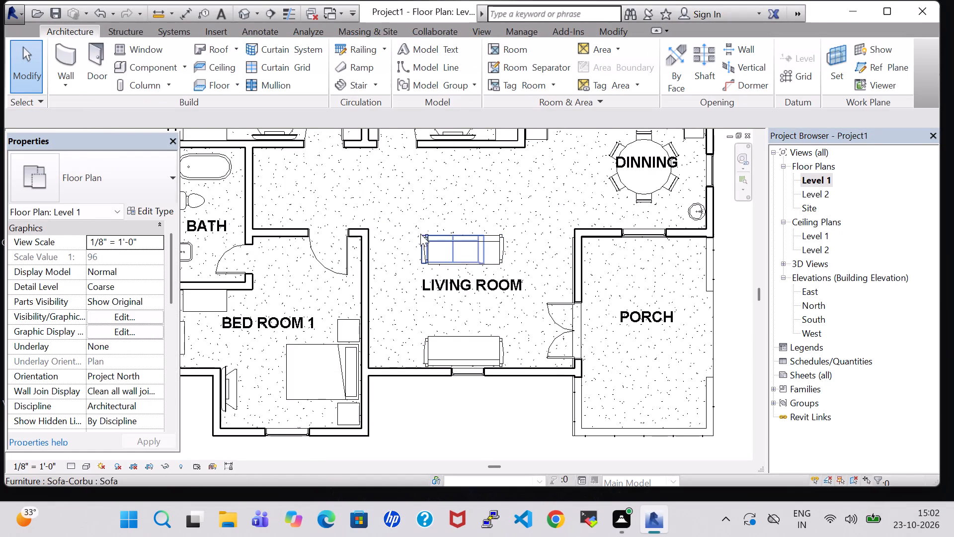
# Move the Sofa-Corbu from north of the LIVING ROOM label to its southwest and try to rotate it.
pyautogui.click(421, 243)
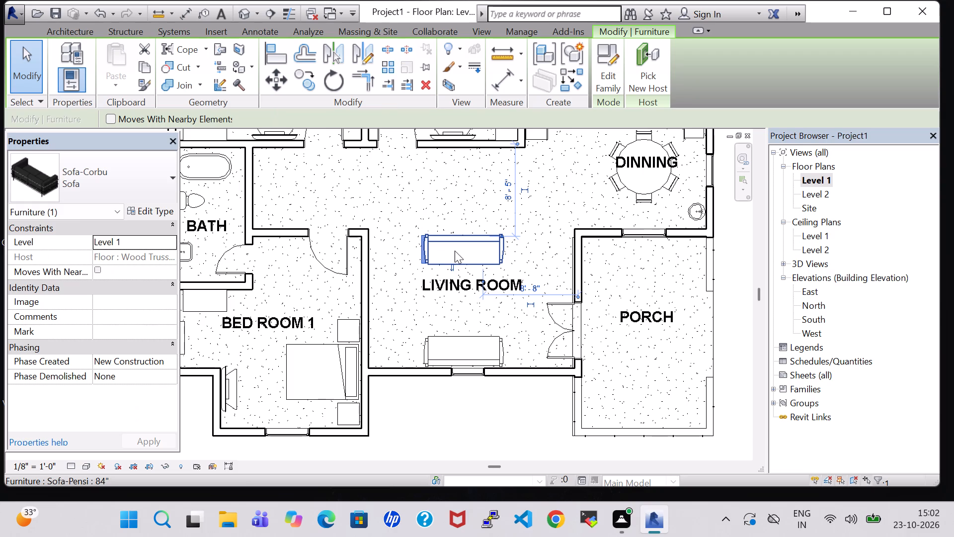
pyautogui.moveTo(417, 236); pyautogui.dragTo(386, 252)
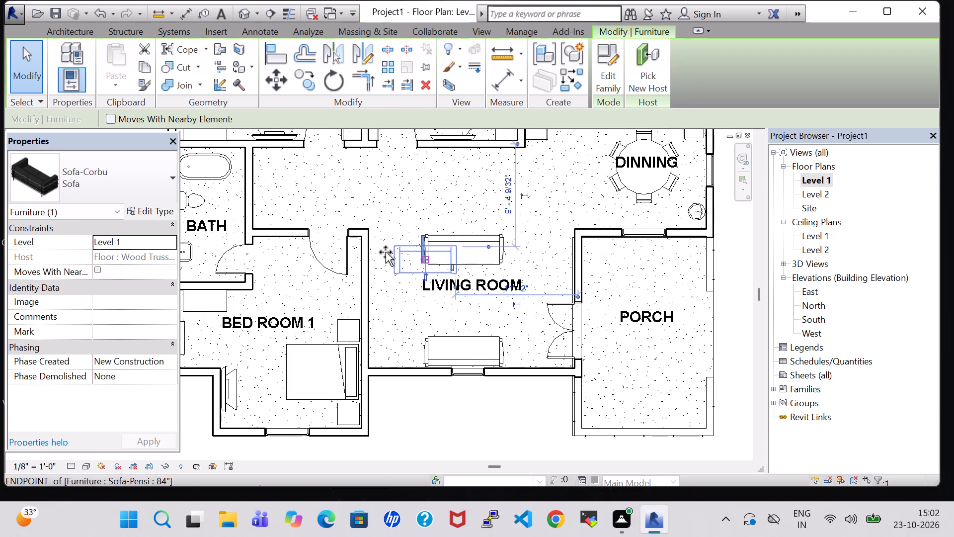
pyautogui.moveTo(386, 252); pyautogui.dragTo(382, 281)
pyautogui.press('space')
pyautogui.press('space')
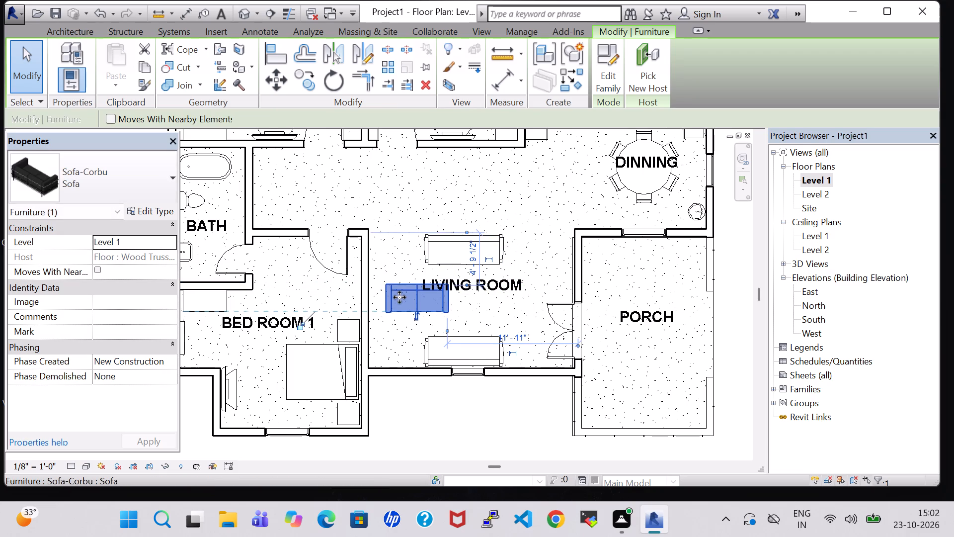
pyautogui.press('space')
# Delete the Sofa-Corbu located southwest of the LIVING ROOM label.
pyautogui.click(424, 304)
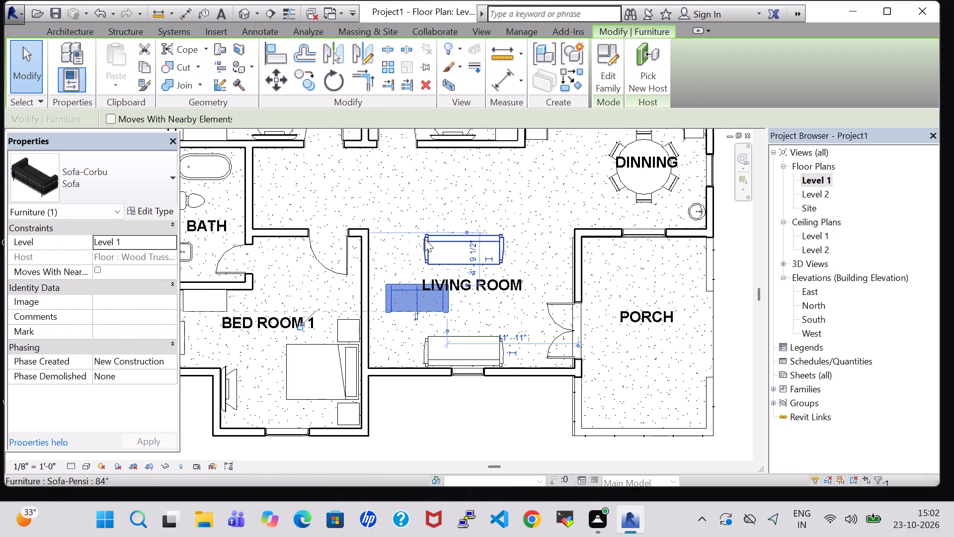
pyautogui.press('Delete')
# Nudge the Sofa-Pensi north of the LIVING ROOM label slightly north.
pyautogui.click(476, 239)
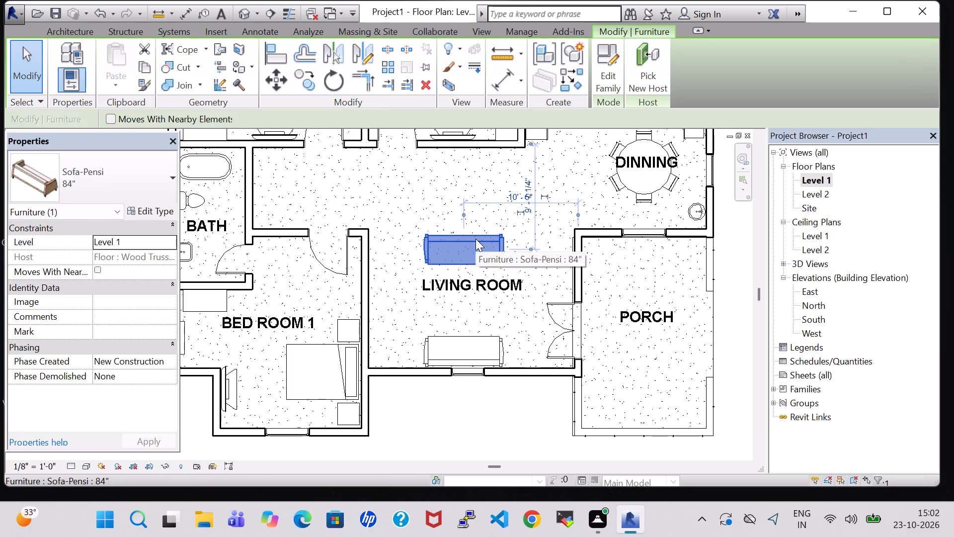
pyautogui.press('Up')
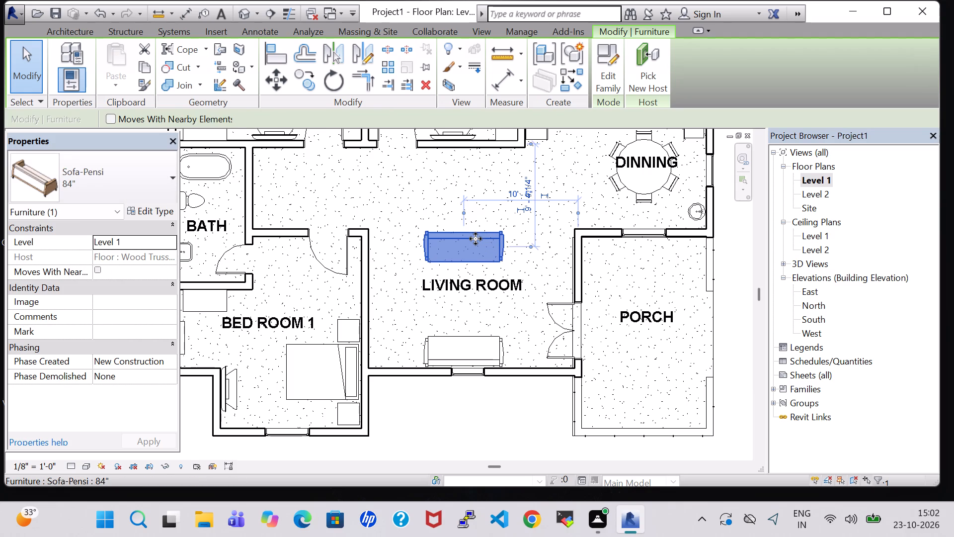
# Place a Sofa-Corbu lengthwise against the living room's west wall, about 4' 8" south of the north wall line.
pyautogui.click(66, 32)
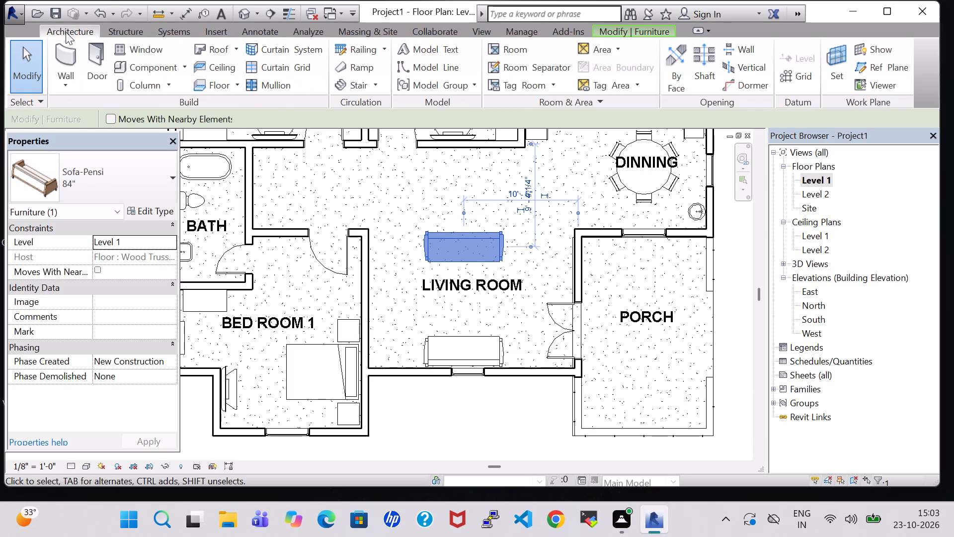
pyautogui.click(153, 62)
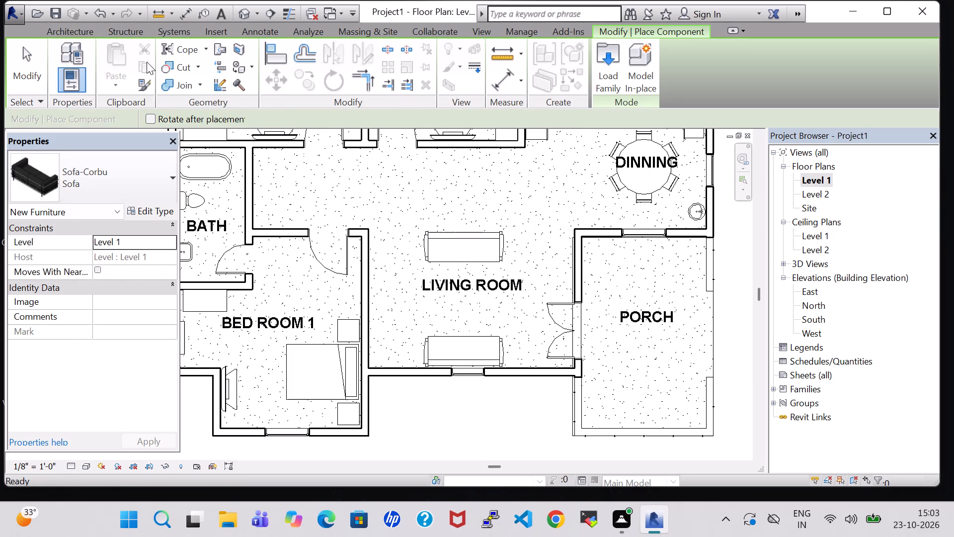
pyautogui.press('space')
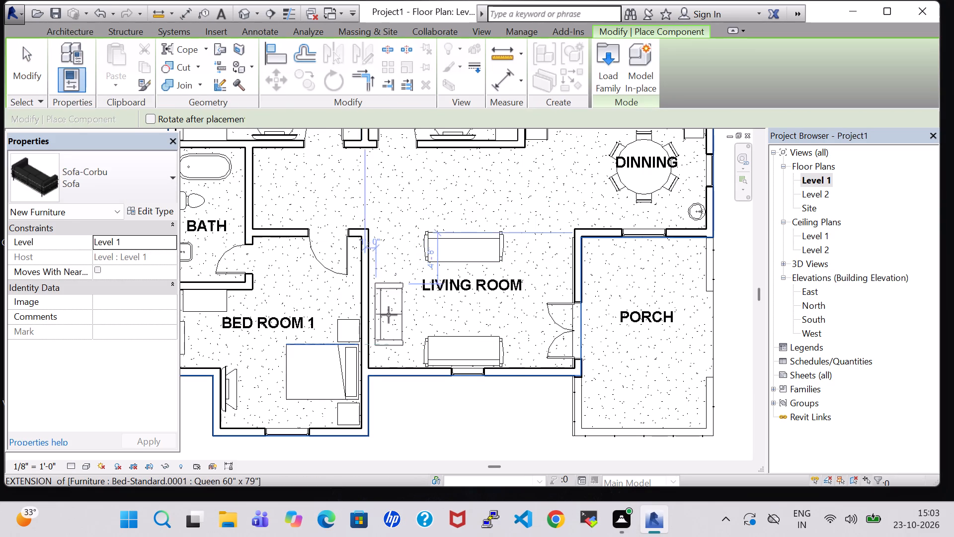
pyautogui.scroll(3, 389, 315)
pyautogui.click(383, 311)
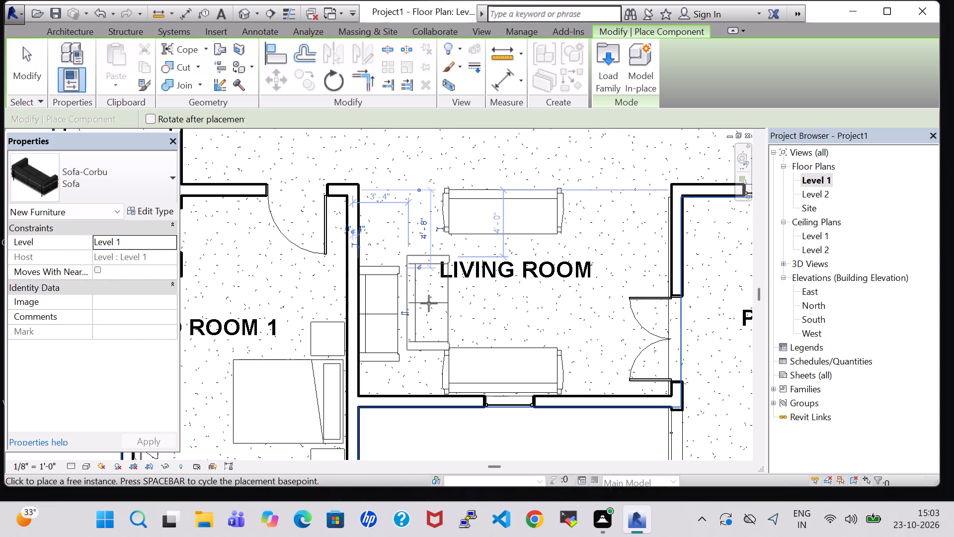
pyautogui.press('Escape')
pyautogui.press('Escape')
# Load the Table-Round family from the Tables folder of the Furniture library.
pyautogui.click(153, 66)
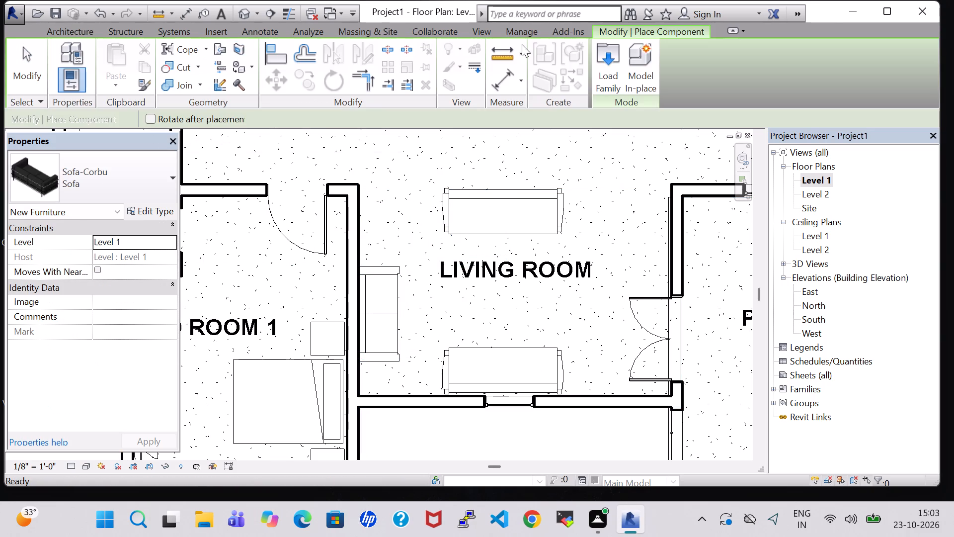
pyautogui.click(609, 58)
pyautogui.scroll(-1, 587, 162)
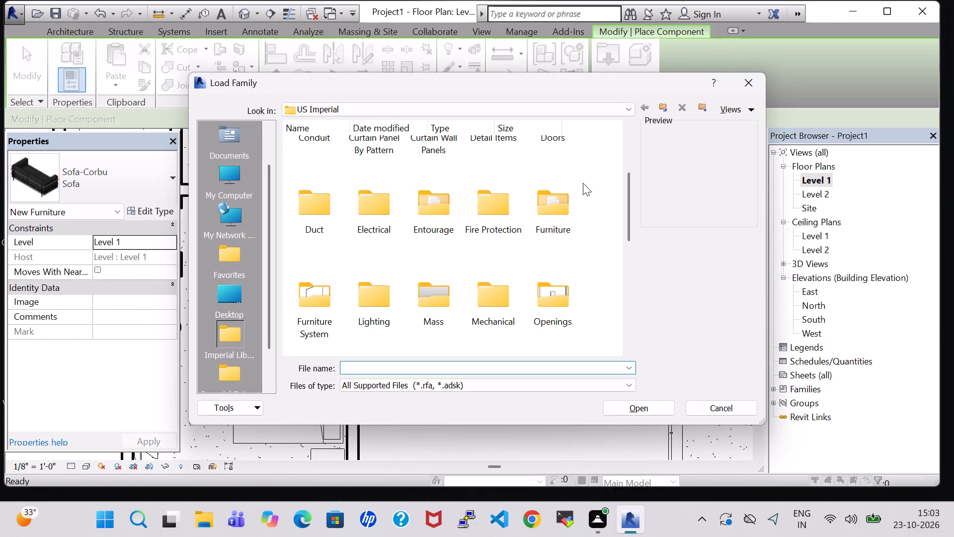
pyautogui.doubleClick(537, 211)
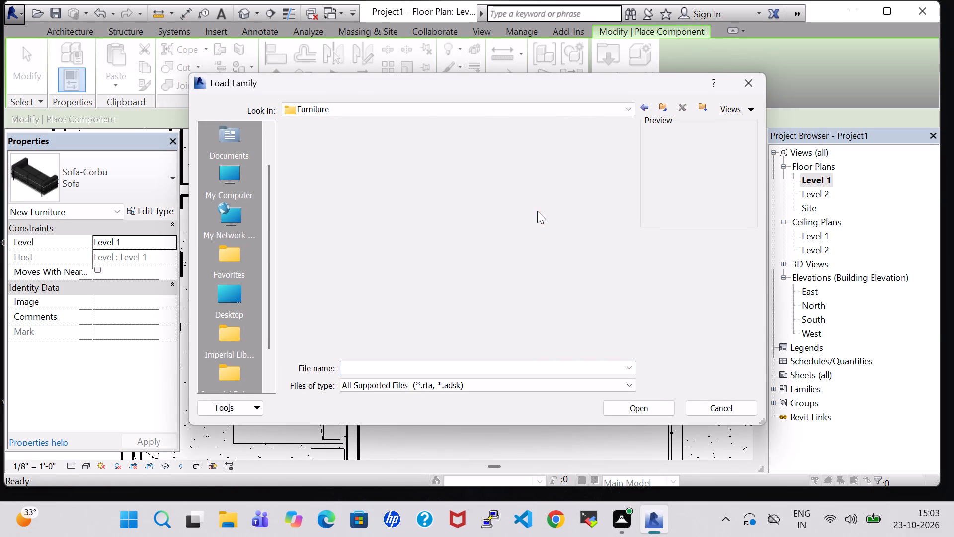
pyautogui.doubleClick(481, 168)
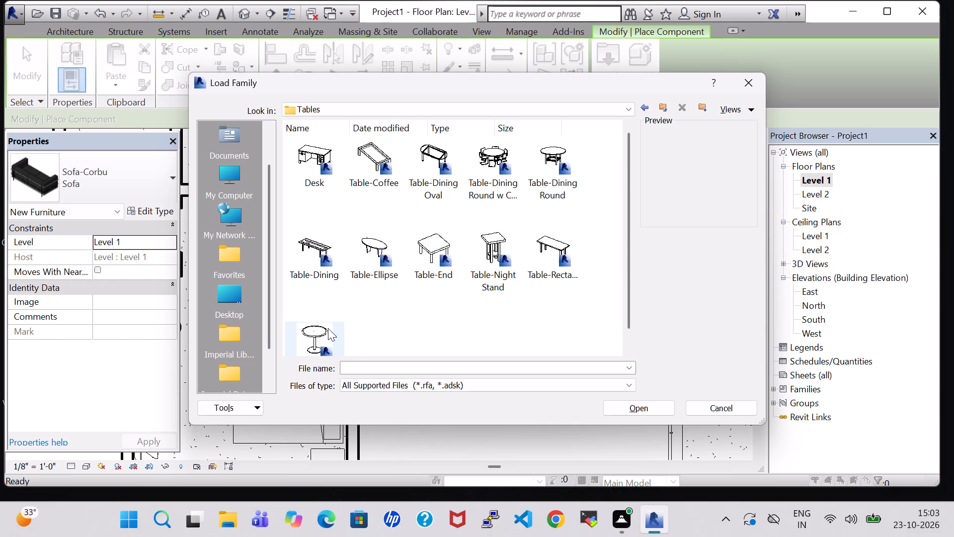
pyautogui.click(322, 328)
pyautogui.click(652, 411)
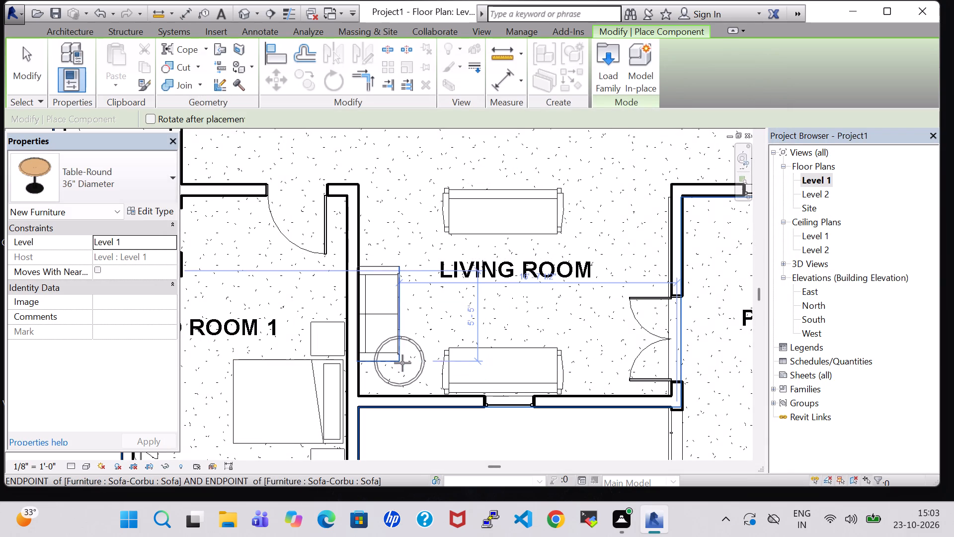
# Place two 36" diameter Table-Round tables in the living room, one at each end of the west-wall Sofa-Corbu.
pyautogui.click(402, 367)
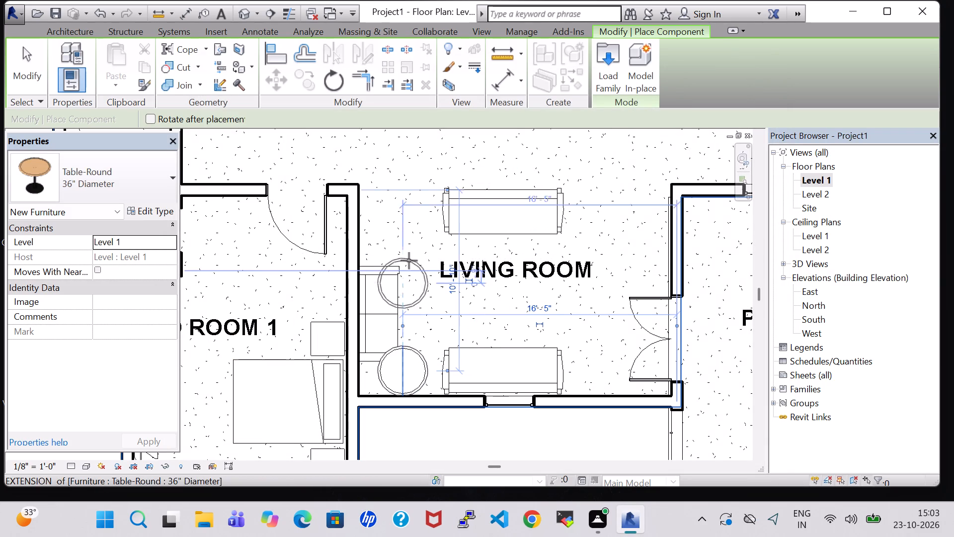
pyautogui.click(395, 213)
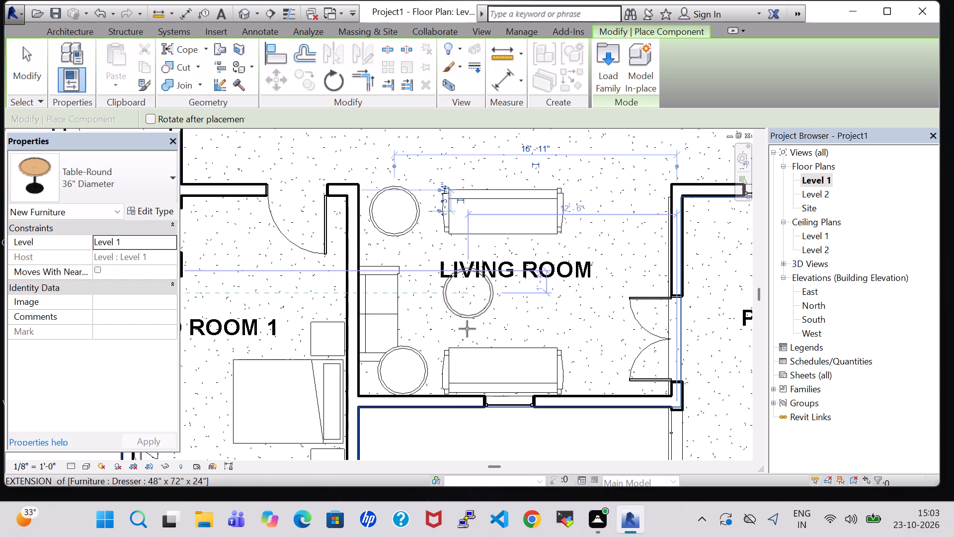
pyautogui.press('Escape')
pyautogui.press('Escape')
# Nudge the Sofa-Corbu north and slightly east to sit between the round tables, about 3' 4" from the north wall line.
pyautogui.click(397, 284)
pyautogui.press('Up')
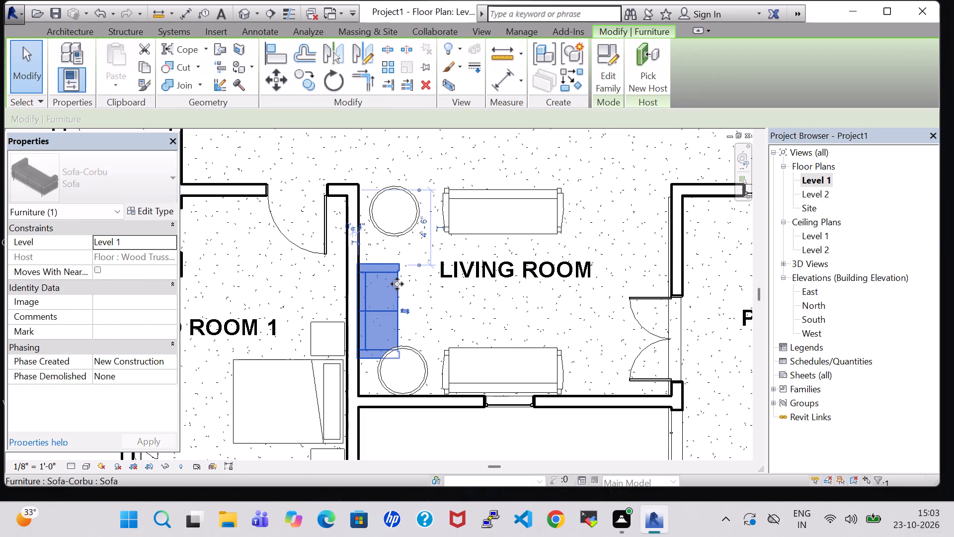
pyautogui.press('Up')
pyautogui.press('Up')
pyautogui.press('Up')
pyautogui.press('Up')
pyautogui.press('Up')
pyautogui.press('Up')
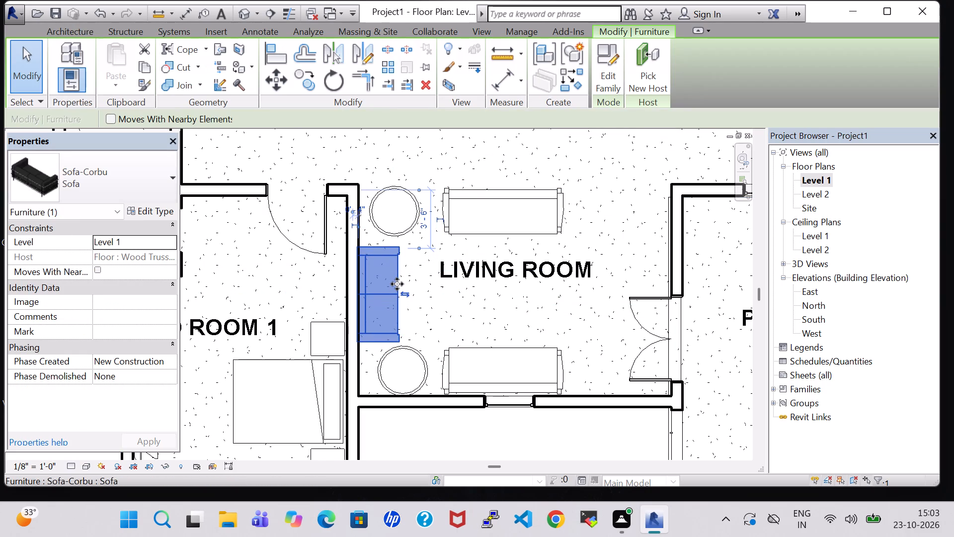
pyautogui.press('Right')
pyautogui.press('Right')
pyautogui.press('Up')
pyautogui.press('Right')
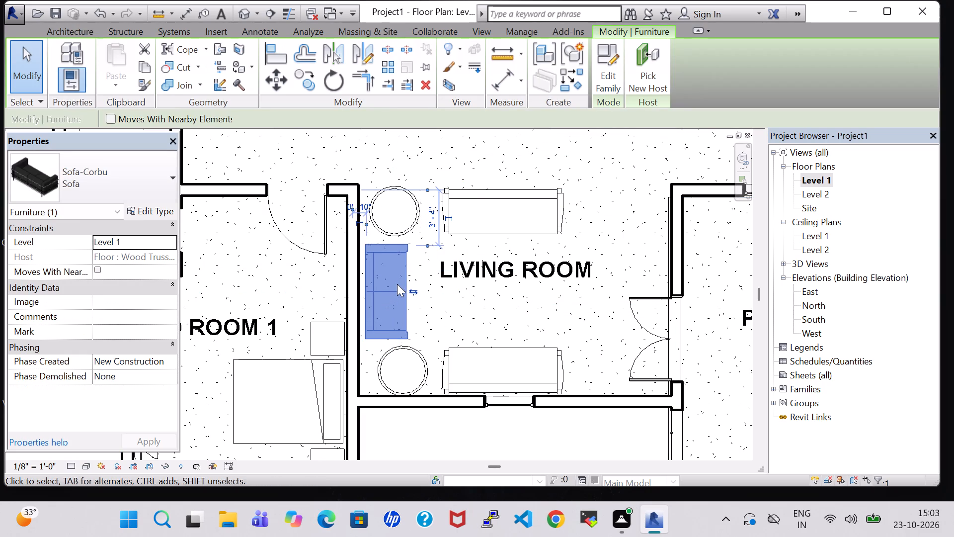
# Nudge the southern round table slightly north and west, to about 16' 11" from the east wall.
pyautogui.click(420, 356)
pyautogui.press('Up')
pyautogui.press('Left')
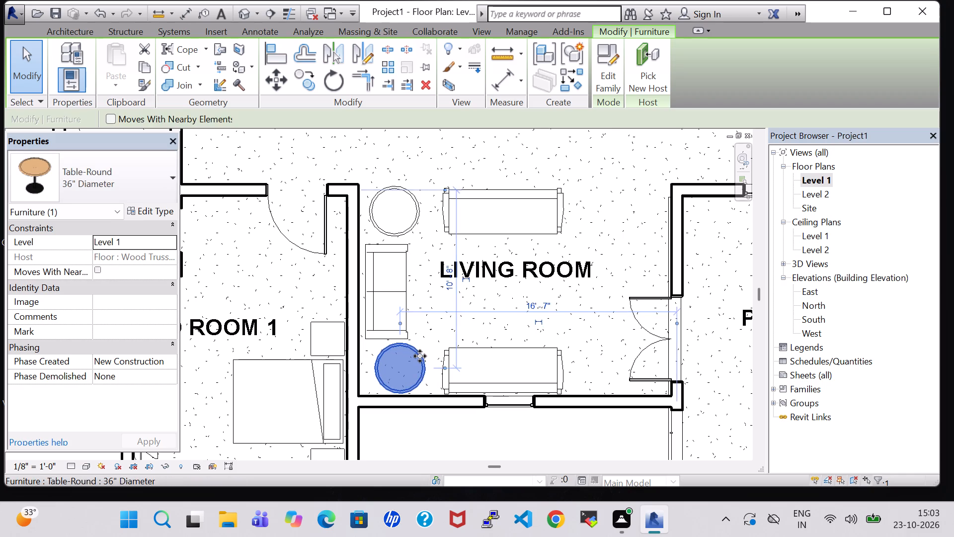
pyautogui.press('Left')
pyautogui.press('Left')
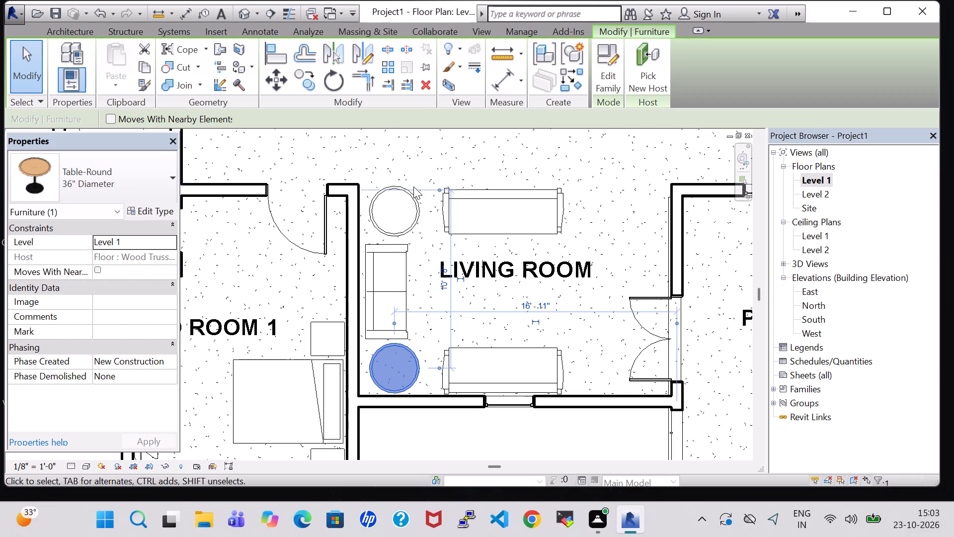
# Nudge the northern round table west to about 17' 3" from the living room's east wall.
pyautogui.click(412, 197)
pyautogui.press('Left')
pyautogui.press('Left')
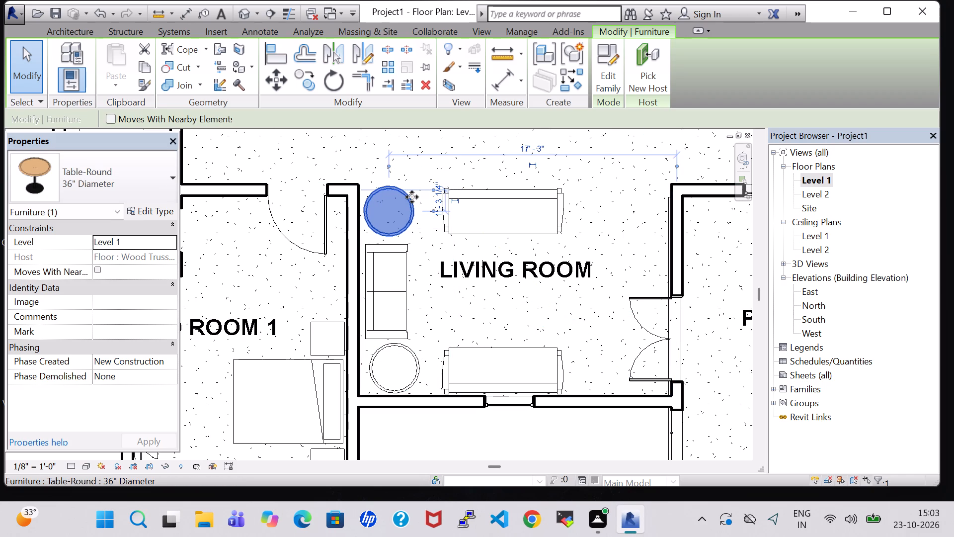
pyautogui.click(530, 318)
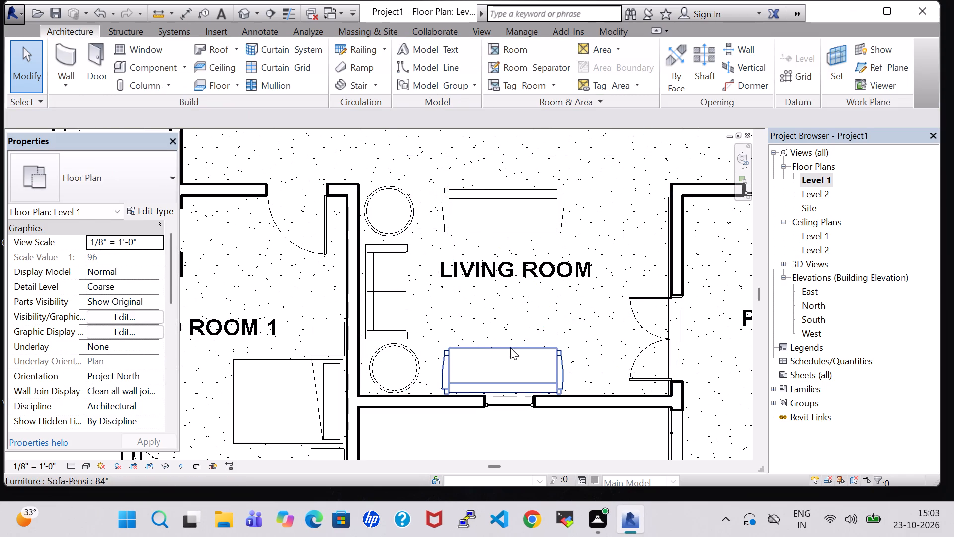
# Load the Table-Dining Oval family from the Tables folder of the US Imperial Furniture library.
pyautogui.click(140, 67)
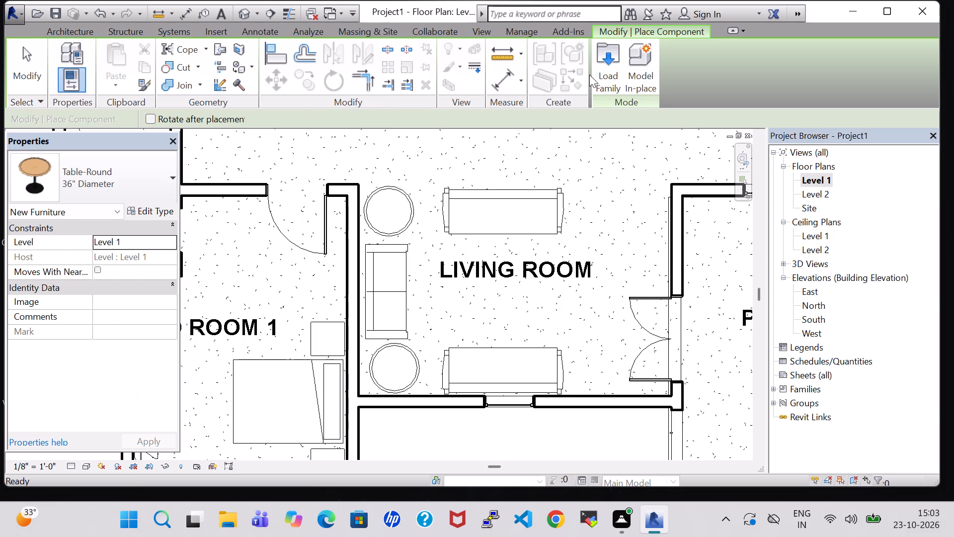
pyautogui.click(608, 75)
pyautogui.scroll(-1, 496, 291)
pyautogui.doubleClick(569, 203)
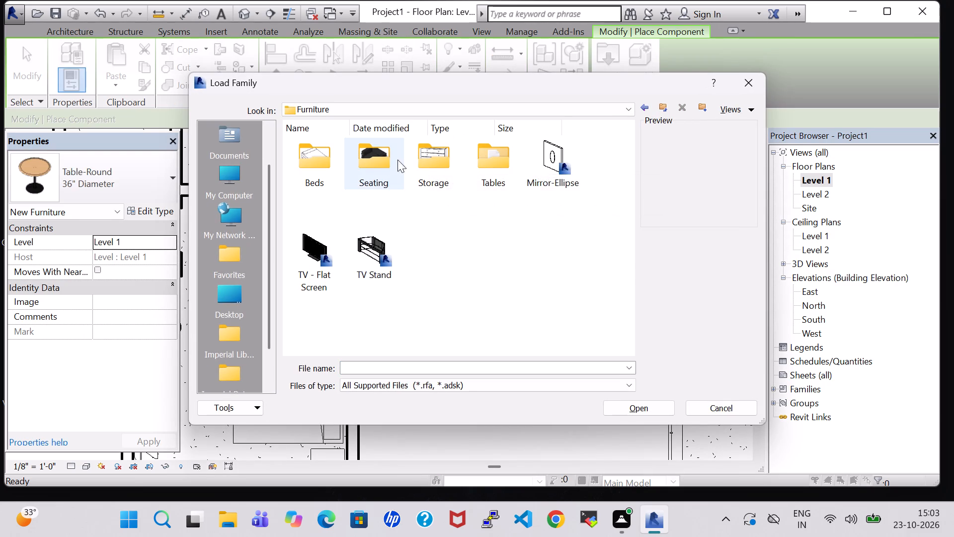
pyautogui.doubleClick(514, 166)
pyautogui.click(443, 160)
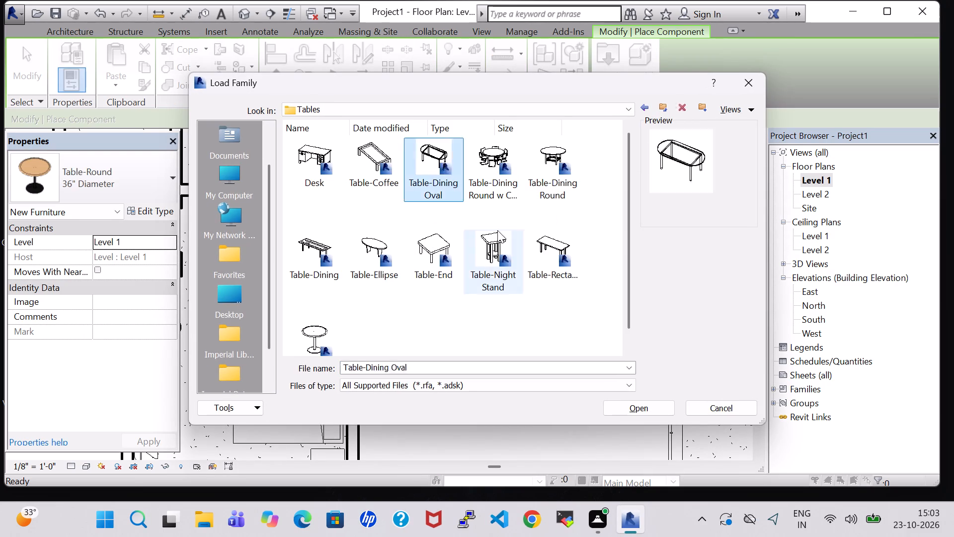
pyautogui.click(629, 407)
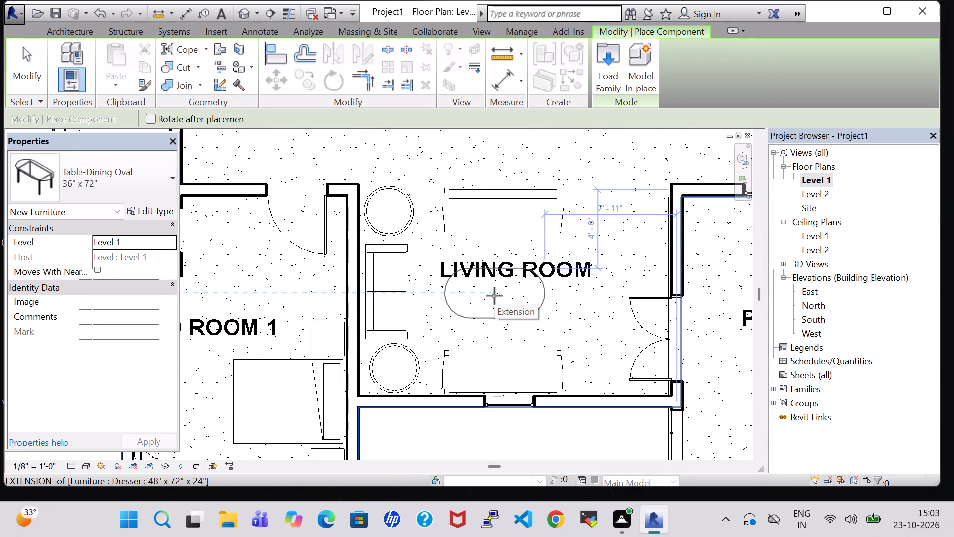
# Place one 36" x 72" Table-Dining Oval, its length running north-south, in the living room between the two Sofa-Pensi sofas.
pyautogui.press('space')
pyautogui.click(494, 296)
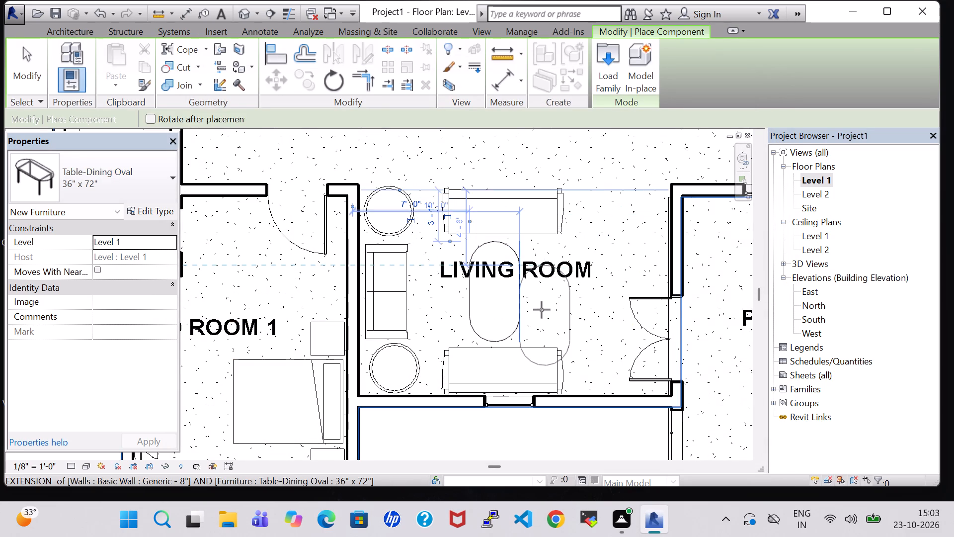
pyautogui.press('Escape')
pyautogui.press('Escape')
pyautogui.scroll(-4, 542, 310)
pyautogui.press('Escape')
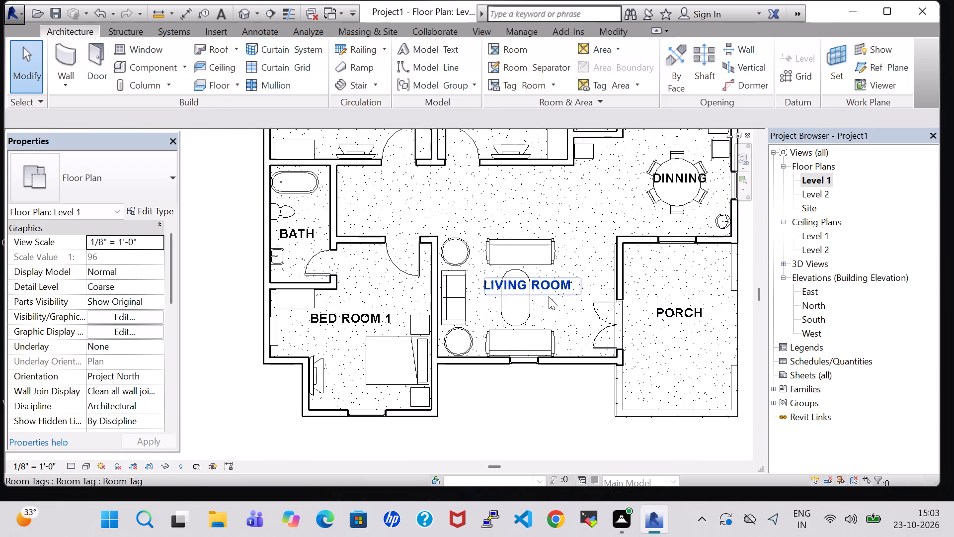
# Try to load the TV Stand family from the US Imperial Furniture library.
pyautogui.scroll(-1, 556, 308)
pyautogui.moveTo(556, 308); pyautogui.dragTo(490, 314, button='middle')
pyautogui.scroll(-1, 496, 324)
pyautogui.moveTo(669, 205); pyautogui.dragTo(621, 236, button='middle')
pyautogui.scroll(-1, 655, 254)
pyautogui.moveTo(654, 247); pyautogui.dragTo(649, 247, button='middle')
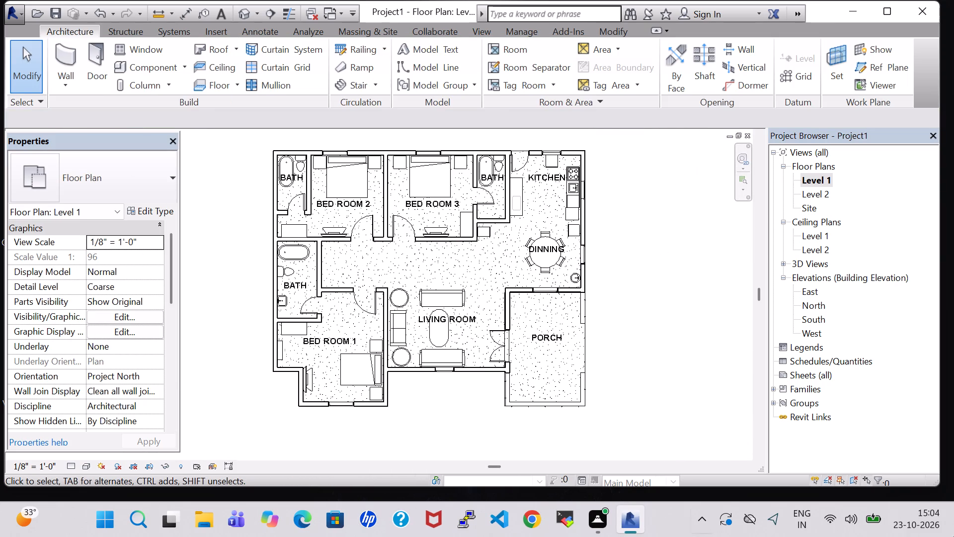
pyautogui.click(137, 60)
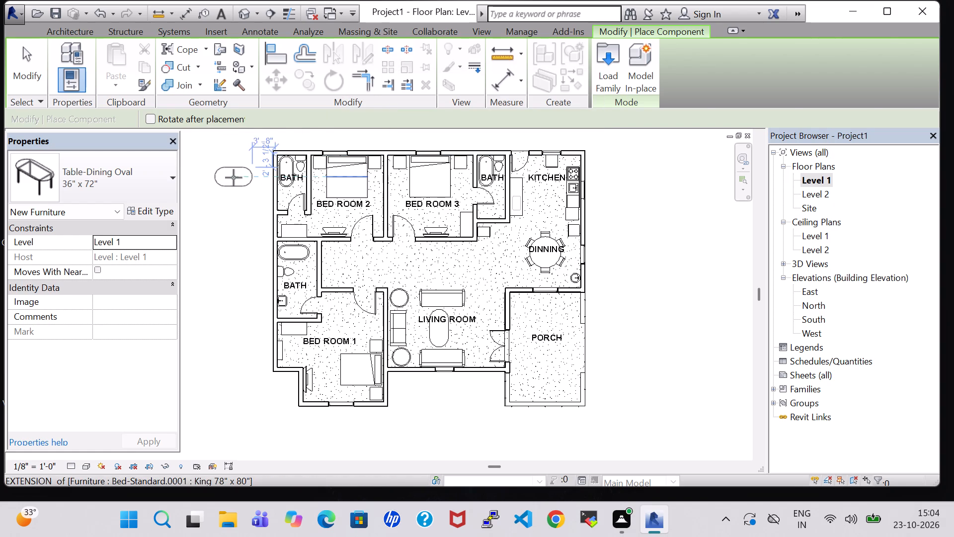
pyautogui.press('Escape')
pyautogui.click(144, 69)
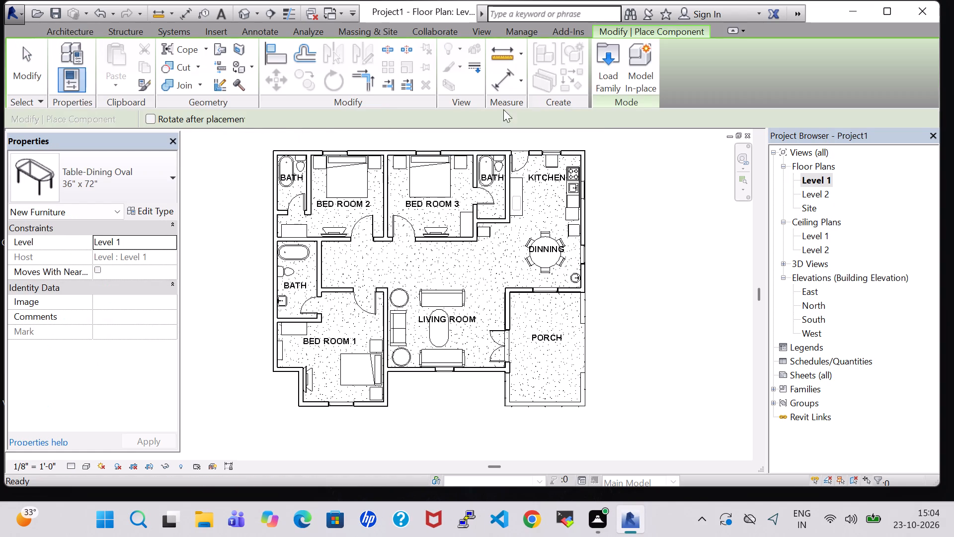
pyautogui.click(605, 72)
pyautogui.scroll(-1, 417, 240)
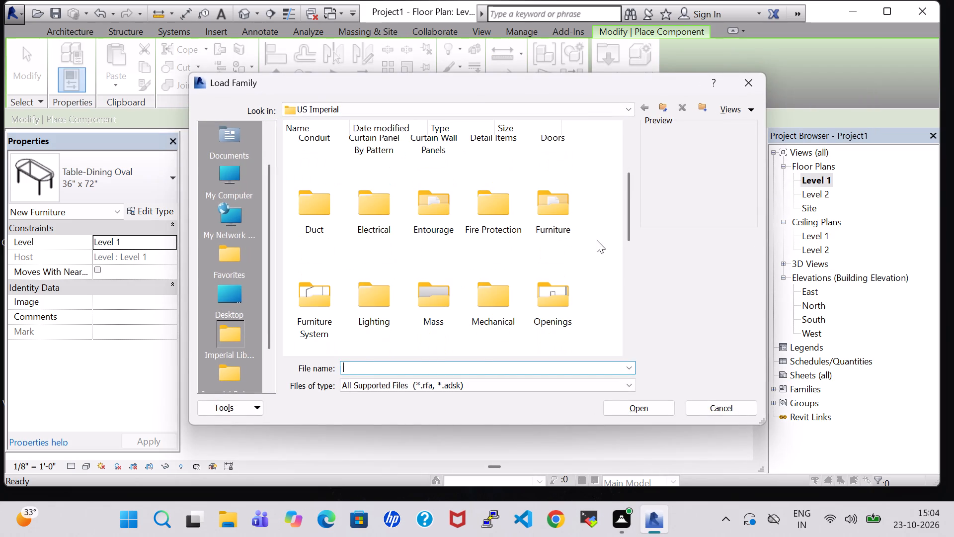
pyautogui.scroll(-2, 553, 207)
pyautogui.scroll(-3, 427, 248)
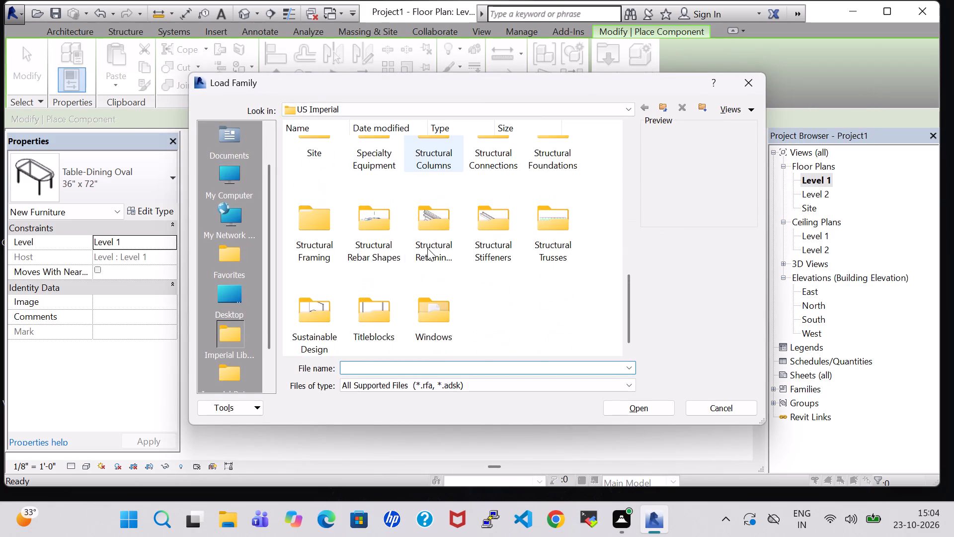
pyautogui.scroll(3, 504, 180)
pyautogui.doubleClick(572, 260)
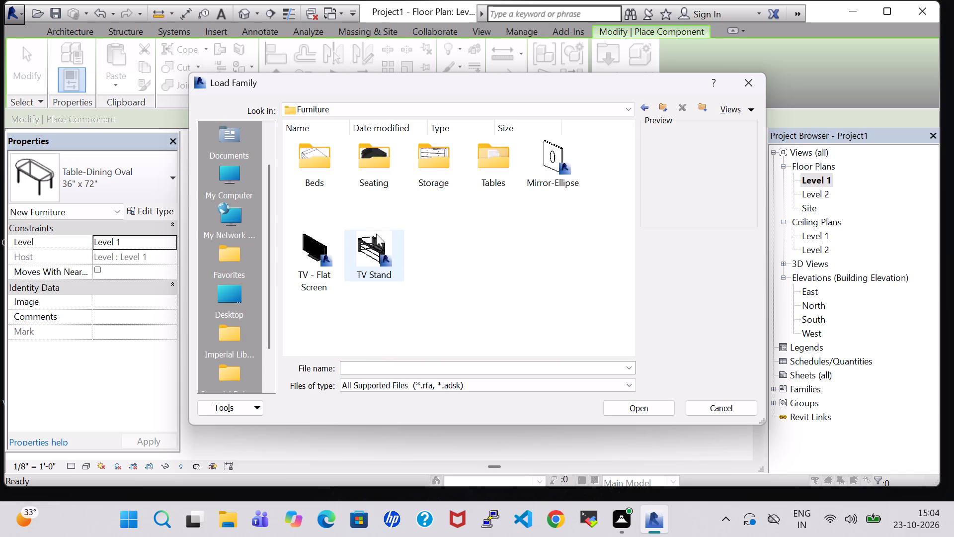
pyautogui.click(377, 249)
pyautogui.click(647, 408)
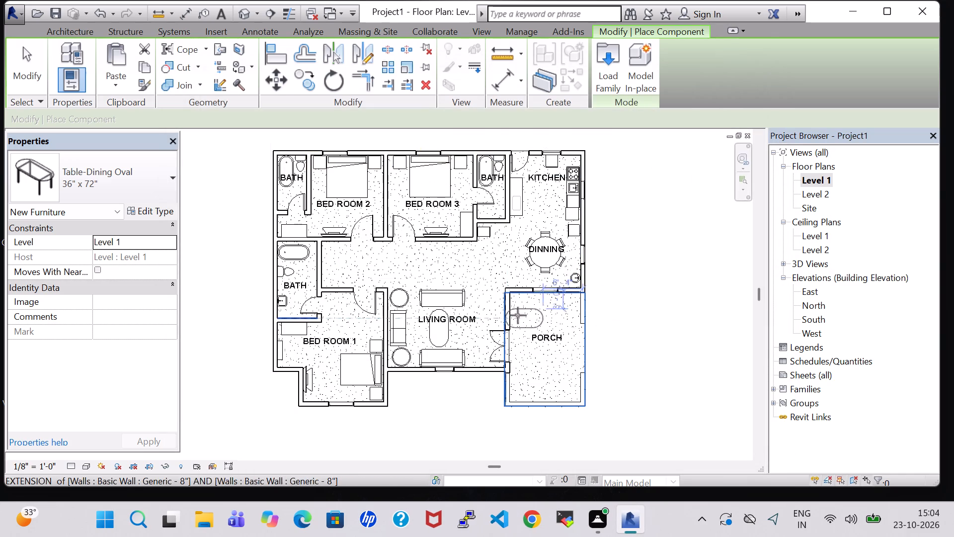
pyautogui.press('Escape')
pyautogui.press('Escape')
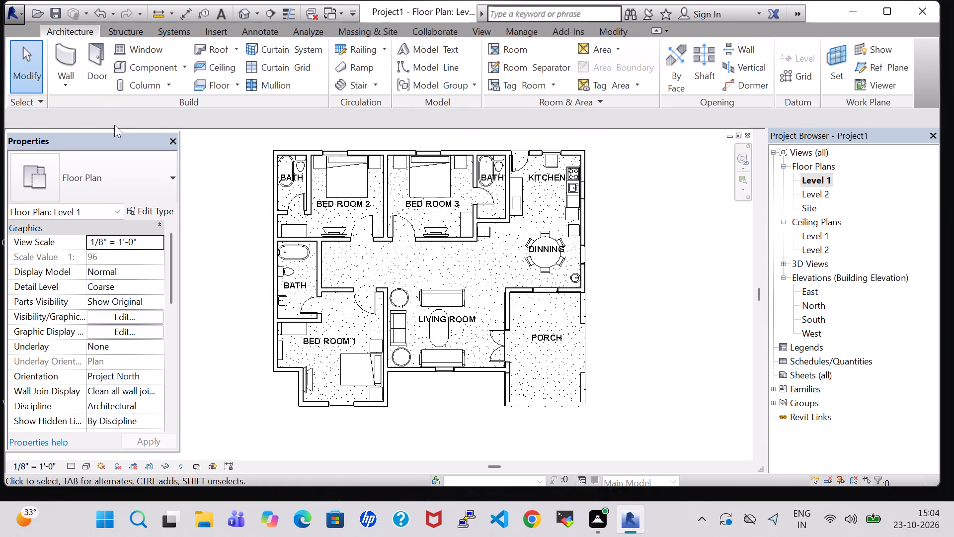
# Find the TV Stand type by searching for TV and place it, facing west, against the living room's east wall north of the double door.
pyautogui.click(145, 71)
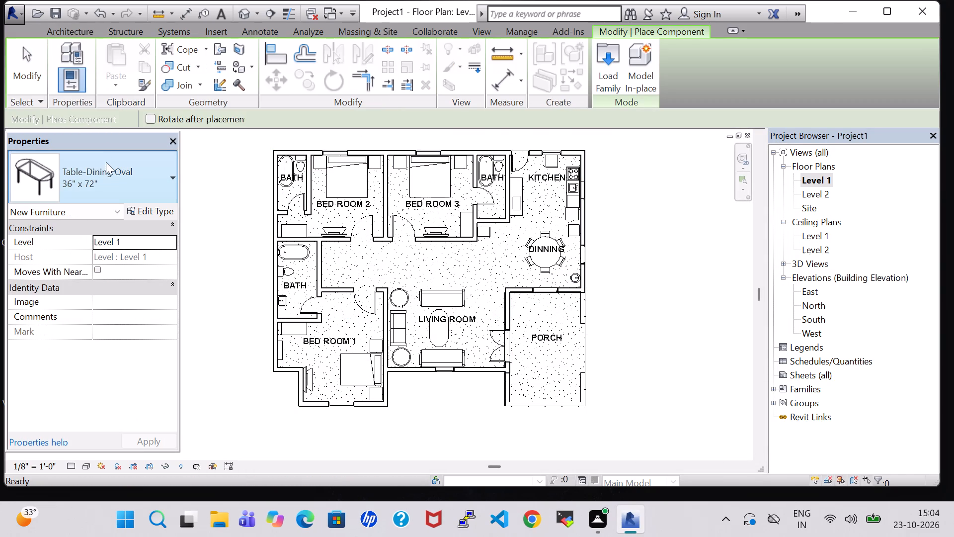
pyautogui.click(113, 176)
pyautogui.click(84, 30)
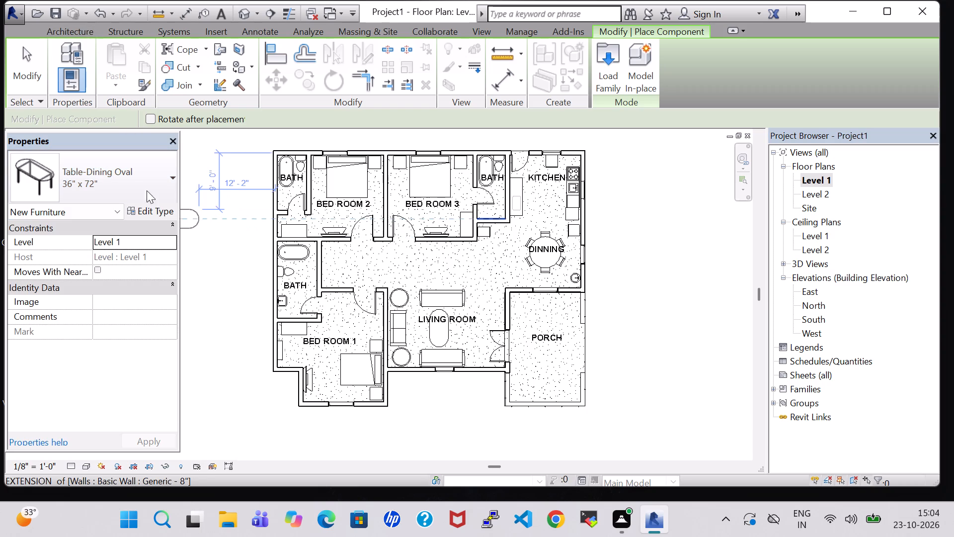
pyautogui.click(136, 180)
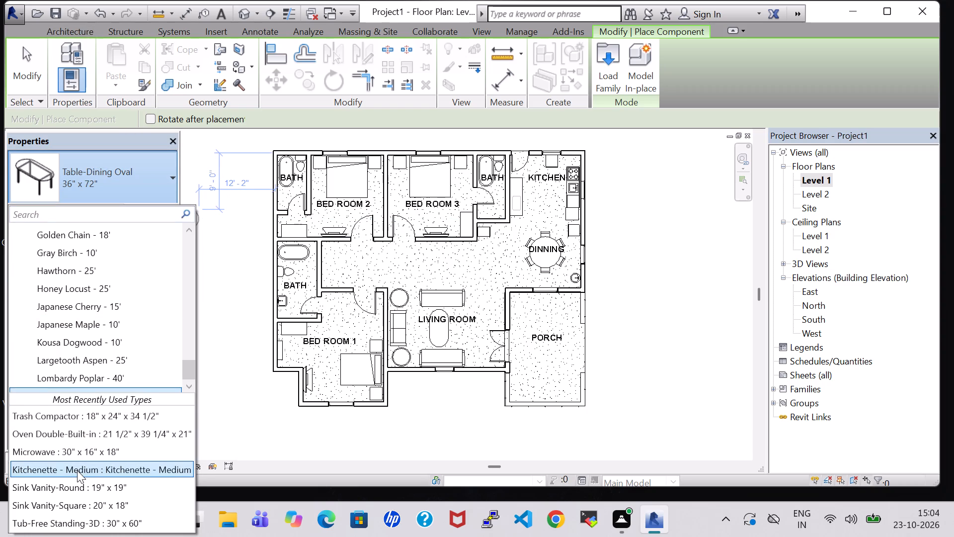
pyautogui.scroll(5, 77, 468)
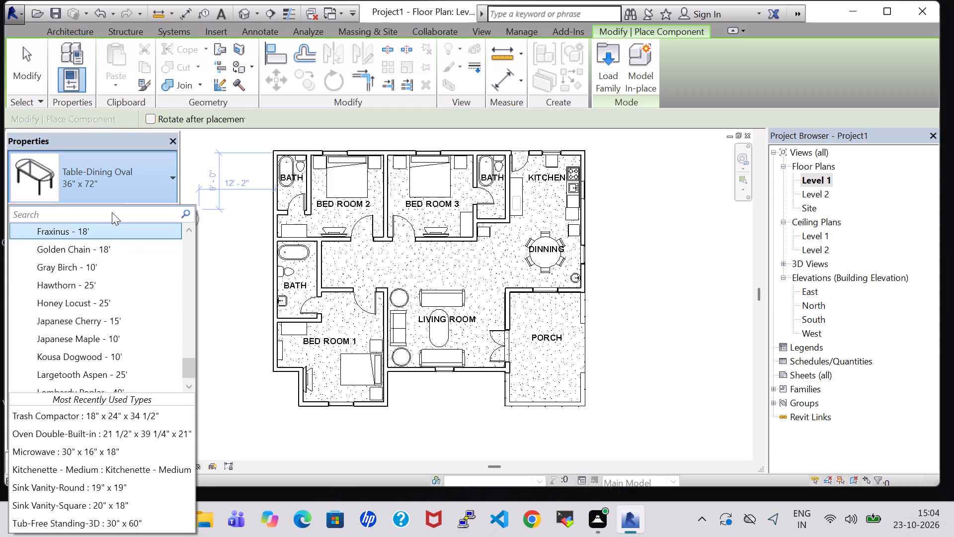
pyautogui.click(112, 212)
pyautogui.write('TV')
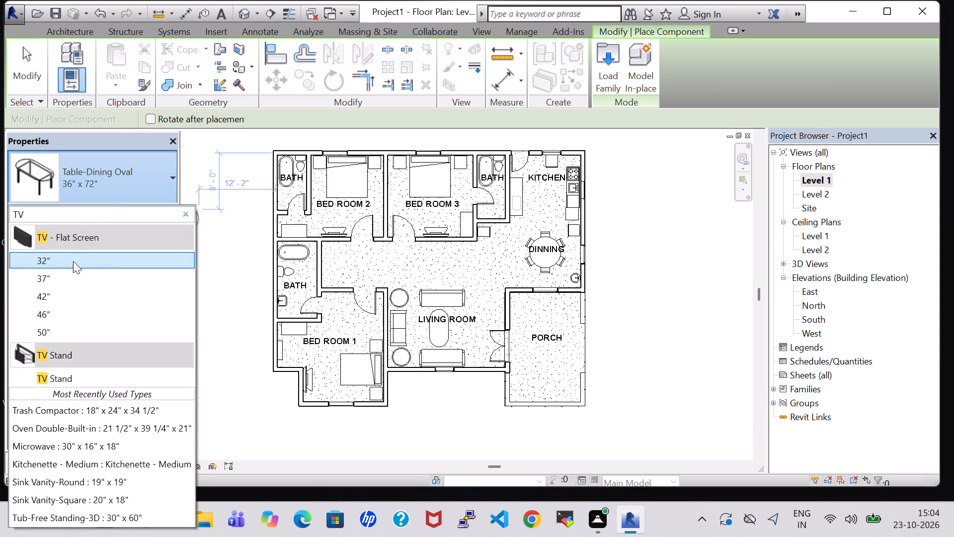
pyautogui.scroll(-2, 62, 375)
pyautogui.scroll(-1, 100, 351)
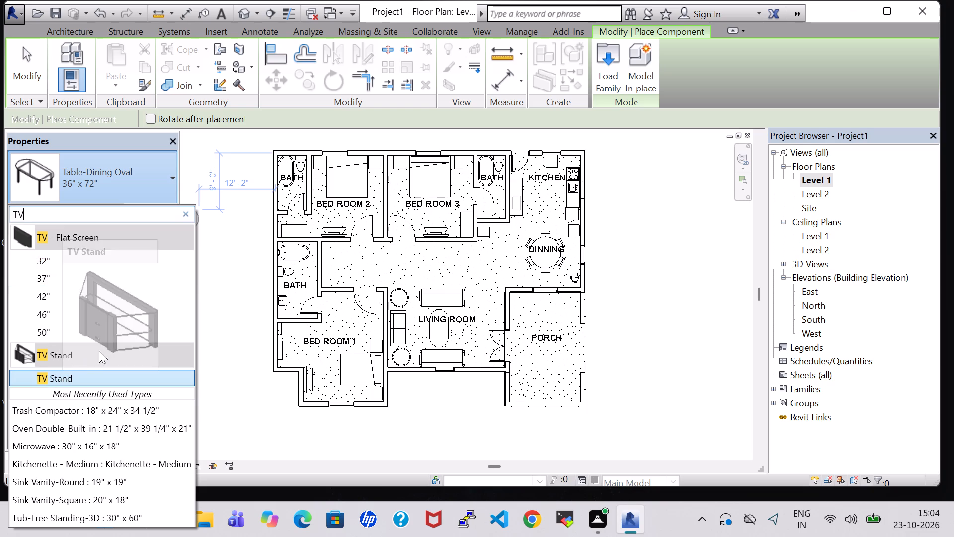
pyautogui.scroll(-1, 99, 351)
pyautogui.click(88, 381)
pyautogui.scroll(4, 478, 315)
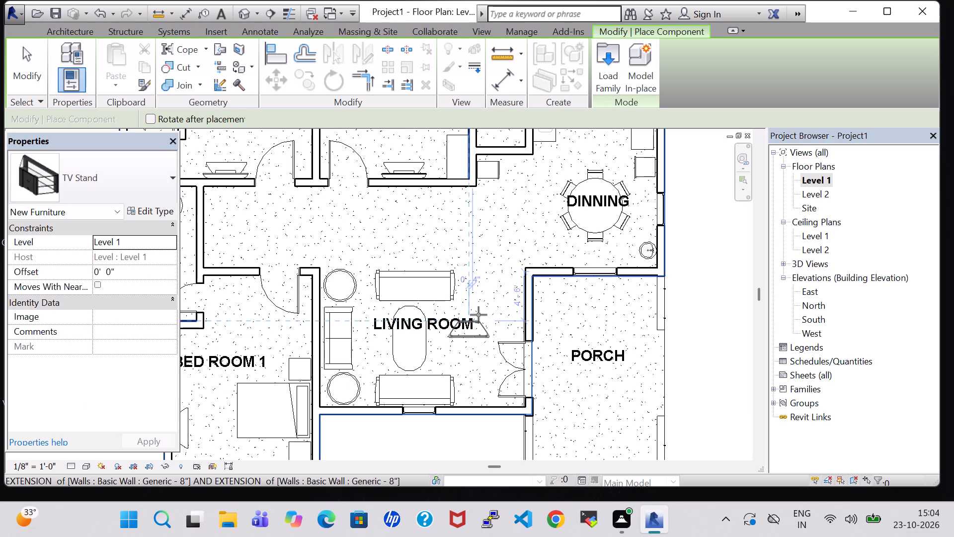
pyautogui.press('space')
pyautogui.press('space')
pyautogui.press('space')
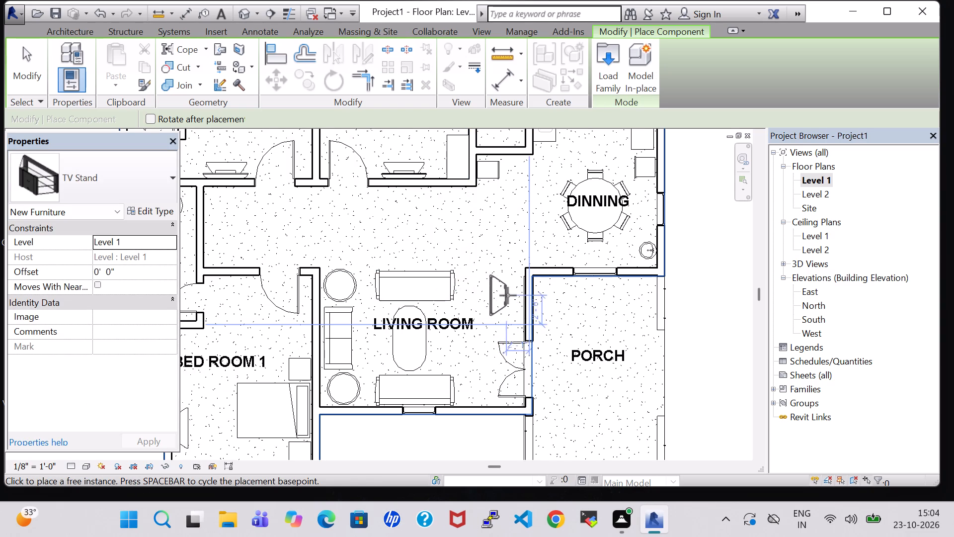
pyautogui.scroll(4, 517, 302)
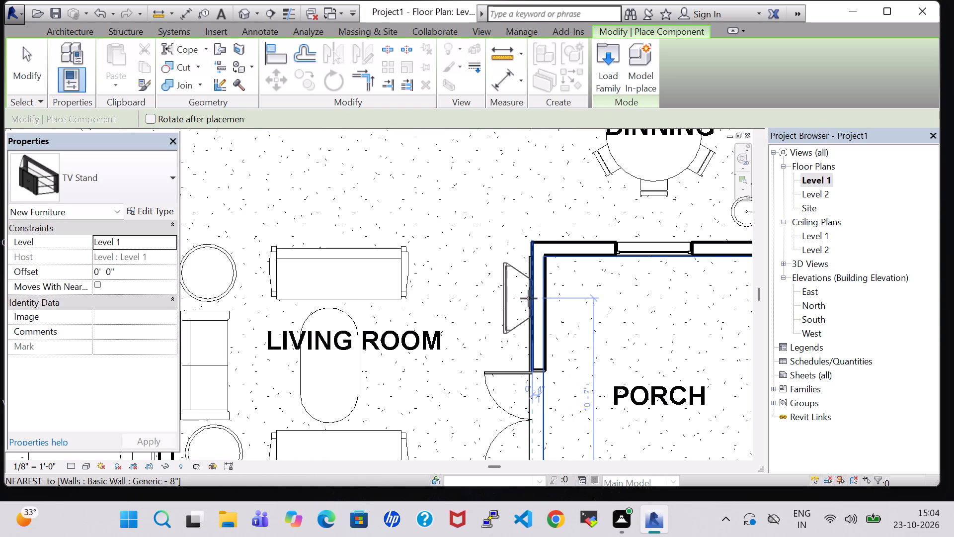
pyautogui.click(523, 298)
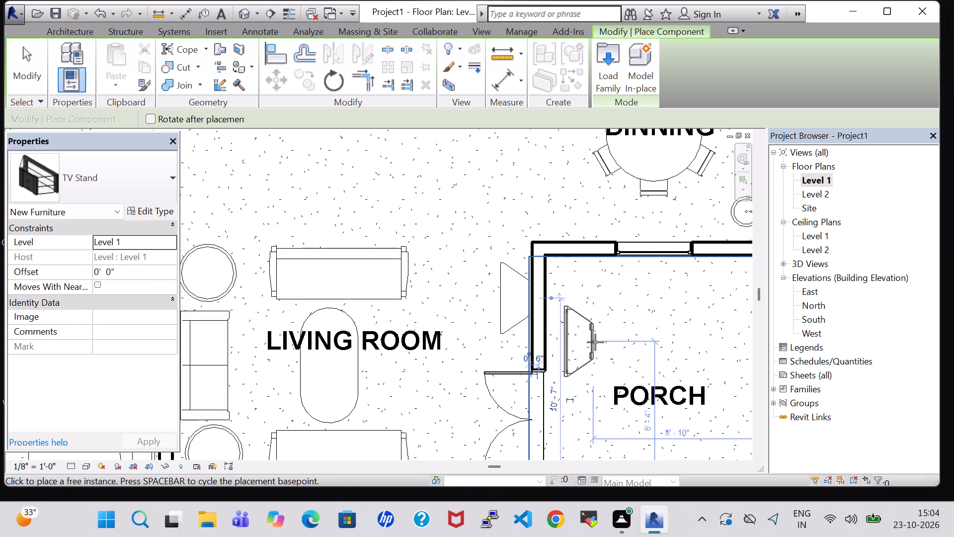
pyautogui.press('Escape')
pyautogui.press('Escape')
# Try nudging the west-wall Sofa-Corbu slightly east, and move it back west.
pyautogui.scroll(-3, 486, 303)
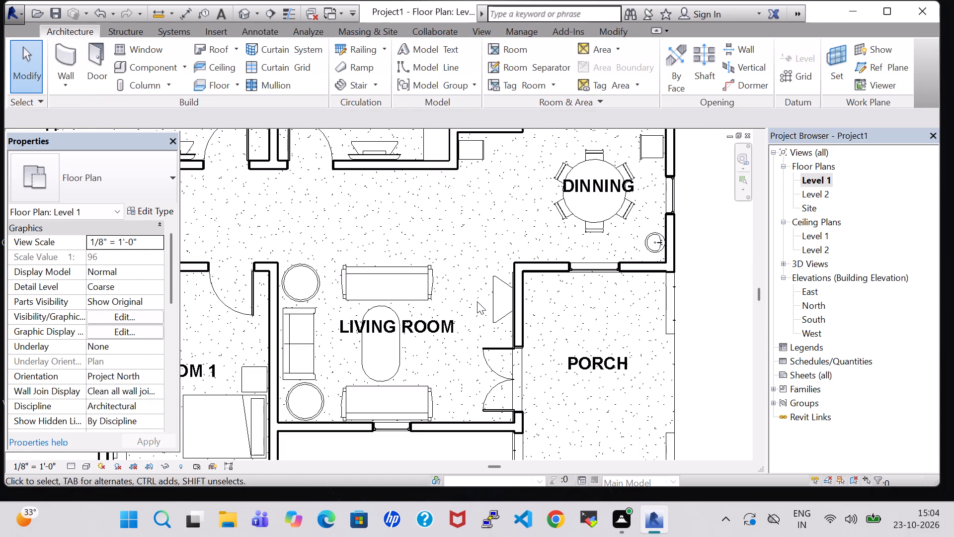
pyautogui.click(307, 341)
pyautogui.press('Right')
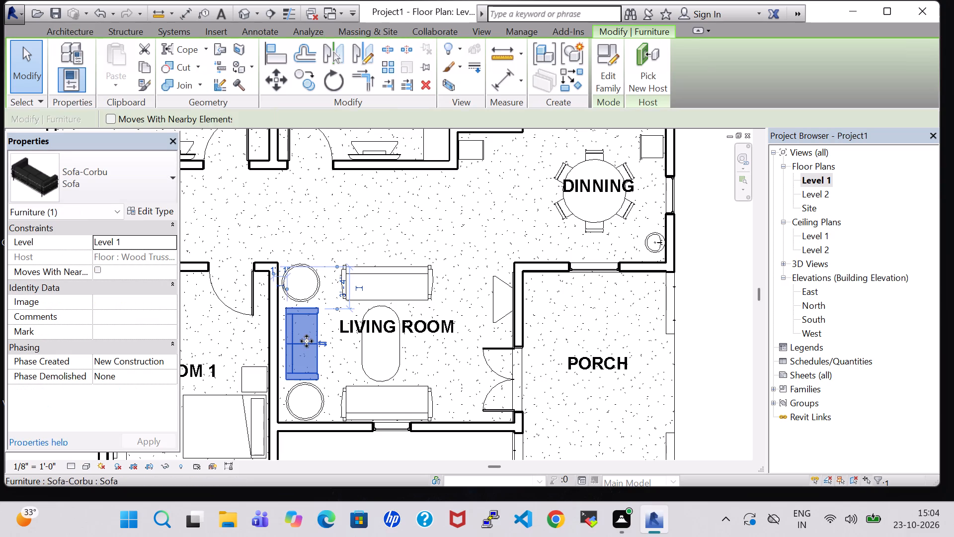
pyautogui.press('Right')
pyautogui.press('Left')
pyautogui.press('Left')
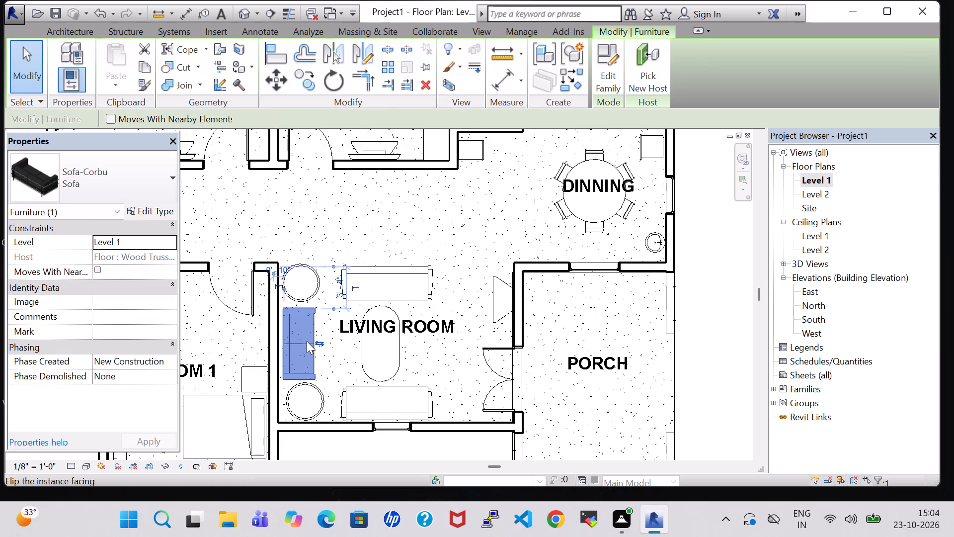
# Nudge the southern round table slightly west, to about 17' 2" from the living room's east wall.
pyautogui.click(323, 388)
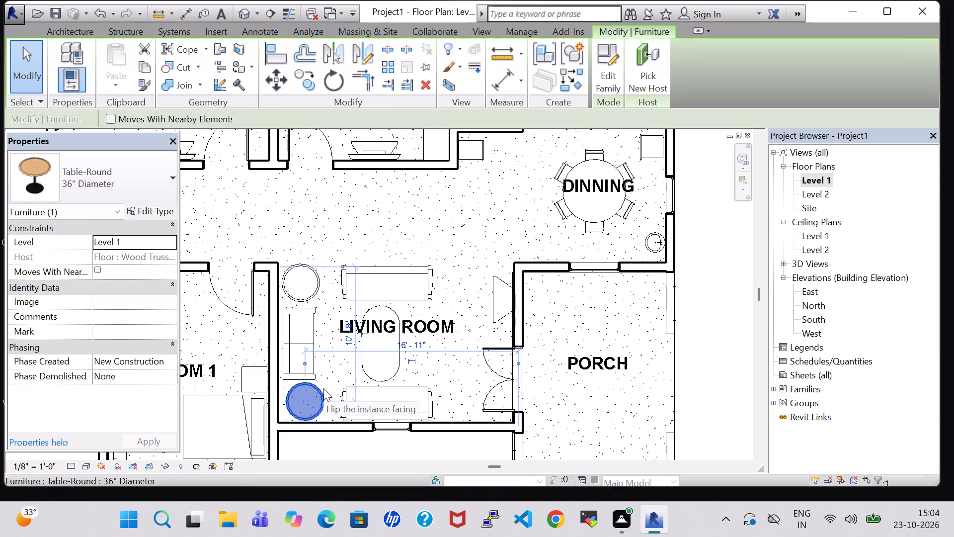
pyautogui.press('Left')
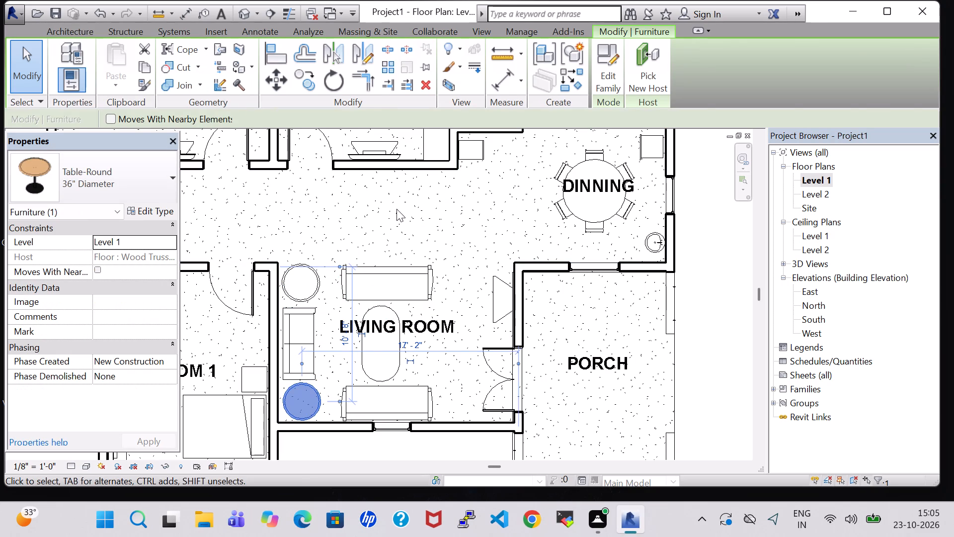
pyautogui.click(398, 228)
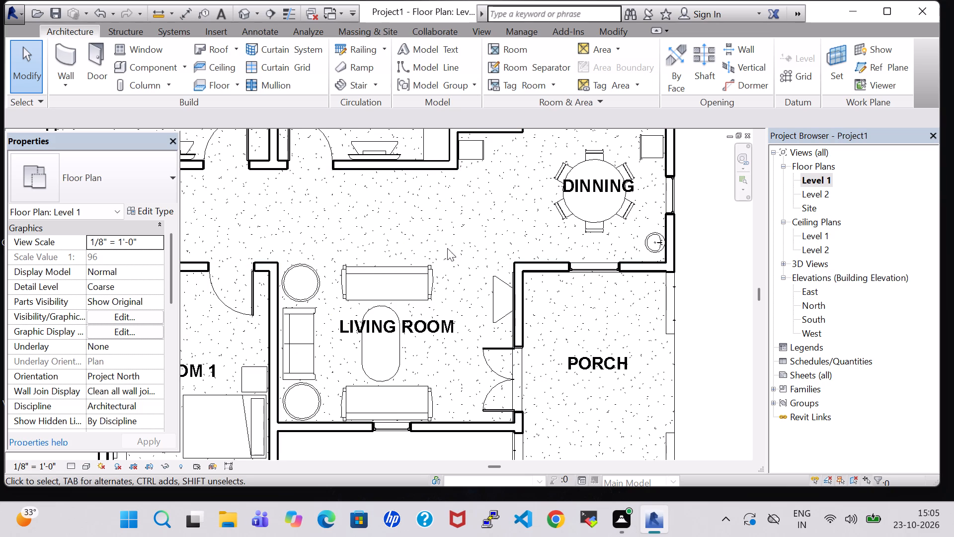
# Place a 50" TV - Flat Screen, facing west, on the TV stand against the living room's east wall.
pyautogui.click(138, 70)
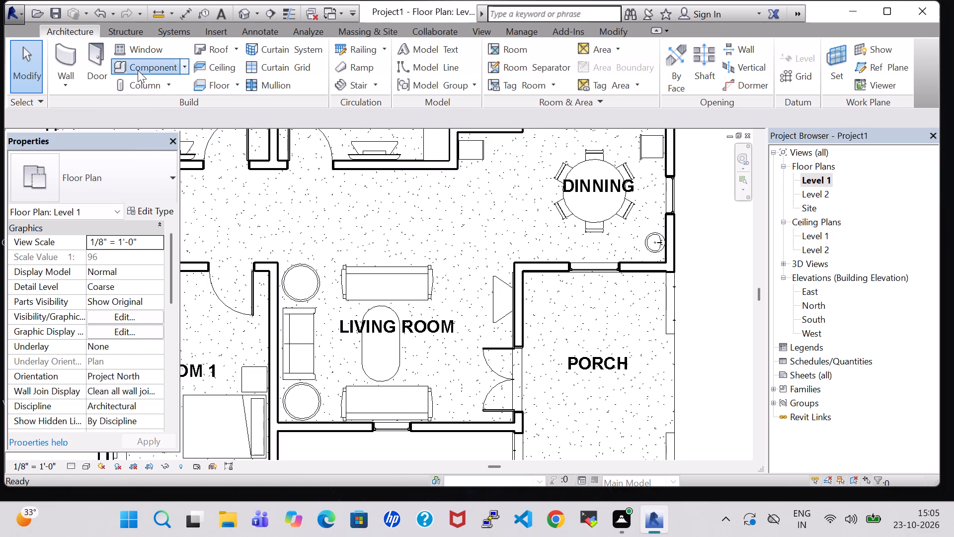
pyautogui.click(103, 179)
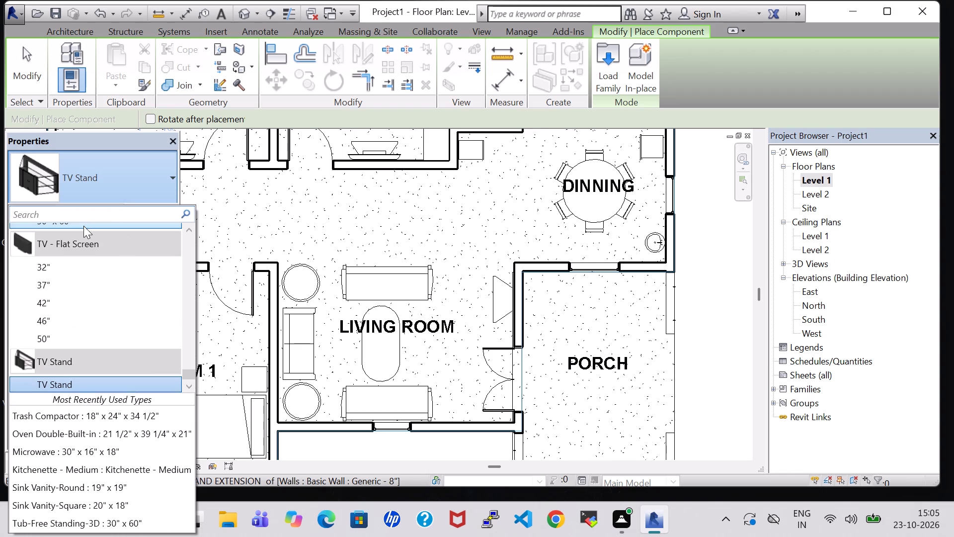
pyautogui.click(52, 339)
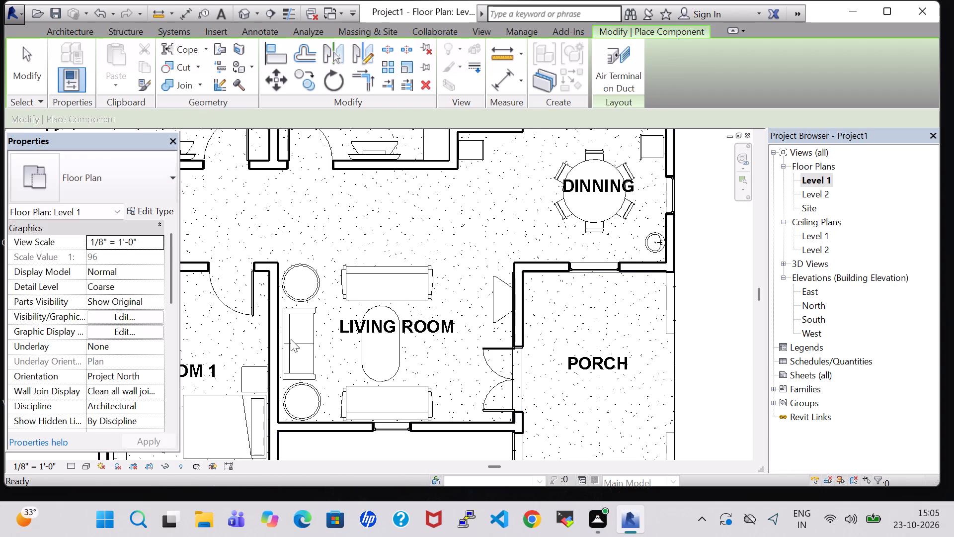
pyautogui.scroll(2, 489, 292)
pyautogui.press('space')
pyautogui.press('space')
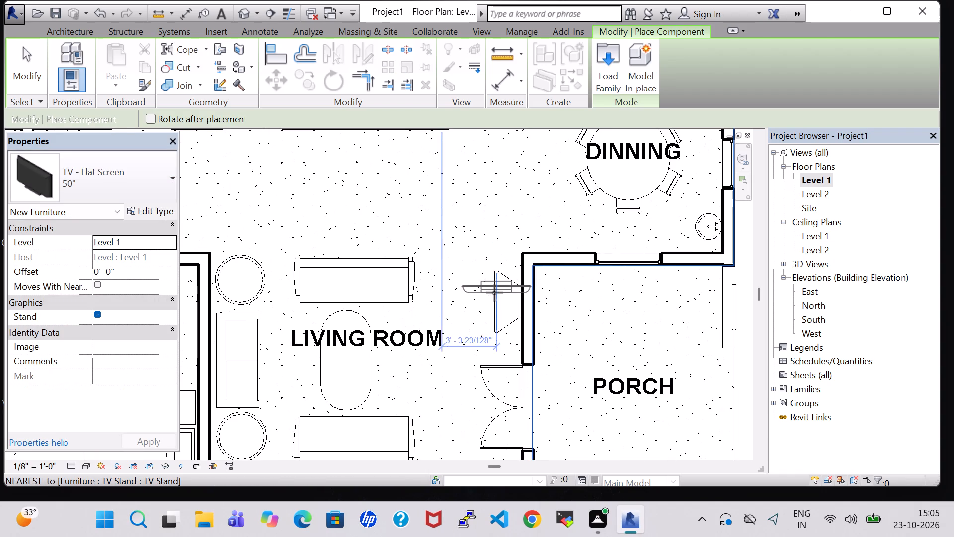
pyautogui.press('space')
pyautogui.scroll(5, 494, 293)
pyautogui.scroll(4, 548, 307)
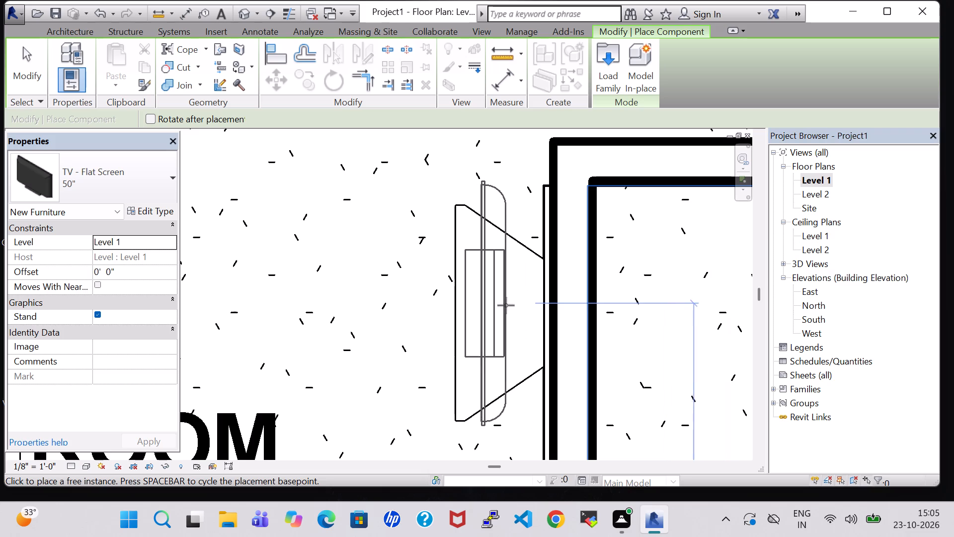
pyautogui.click(547, 304)
pyautogui.press('Escape')
pyautogui.press('Escape')
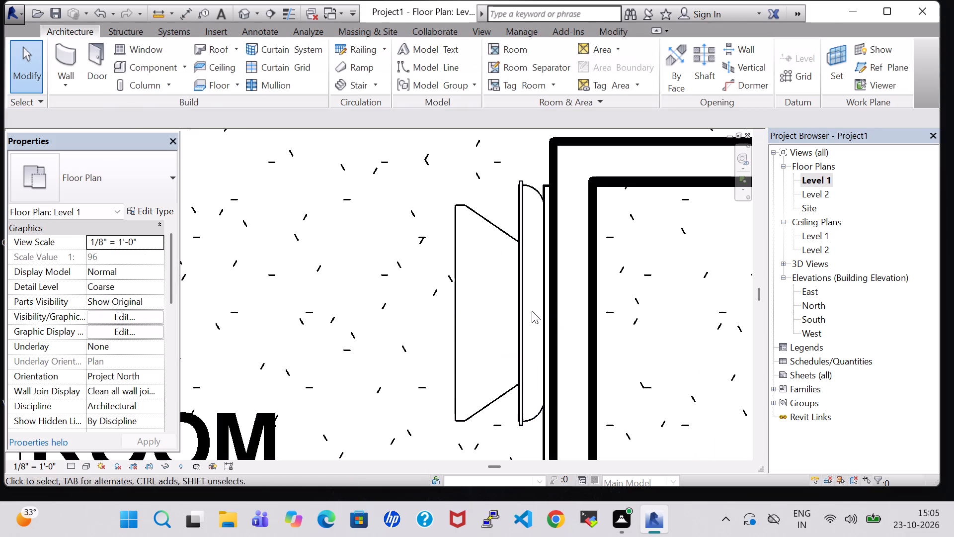
# Set the TV's offset to 3' 0" and nudge it slightly east toward the wall.
pyautogui.click(532, 303)
pyautogui.scroll(-3, 303, 244)
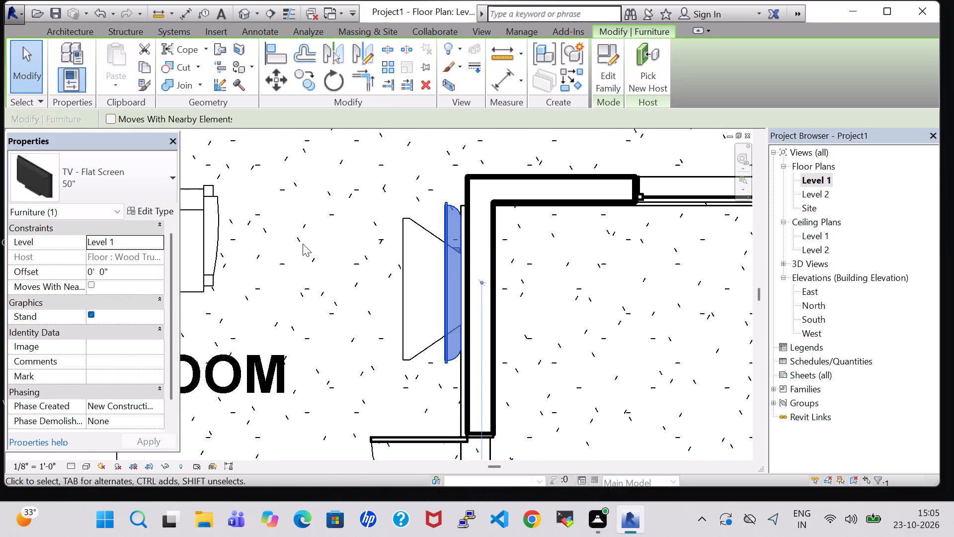
pyautogui.scroll(-1, 303, 244)
pyautogui.click(97, 269)
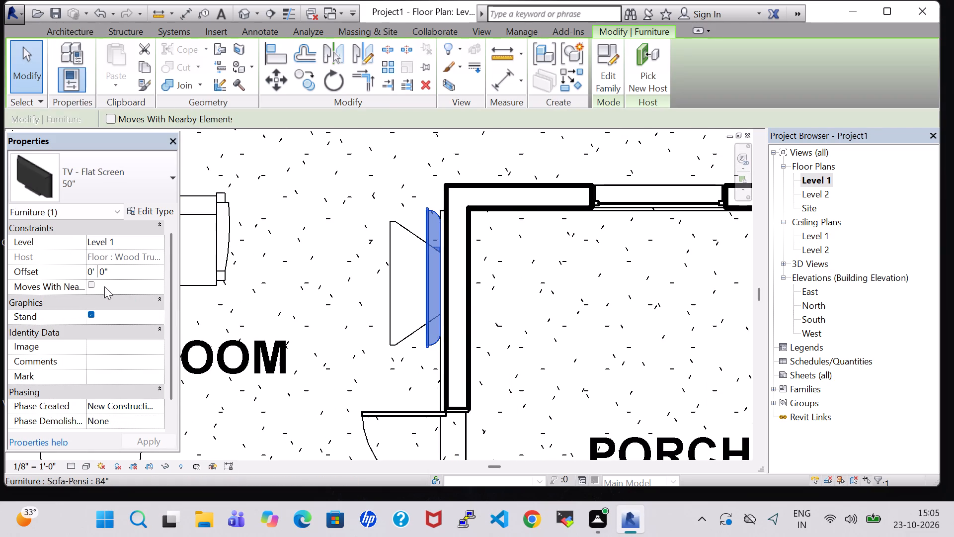
pyautogui.press('Left')
pyautogui.press('Left')
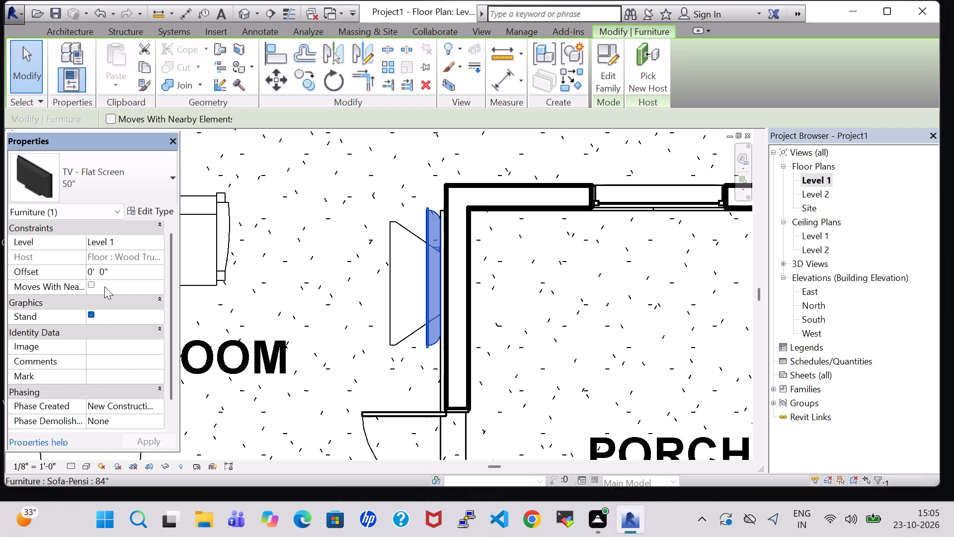
pyautogui.press('BackSpace')
pyautogui.press('3')
pyautogui.press('Return')
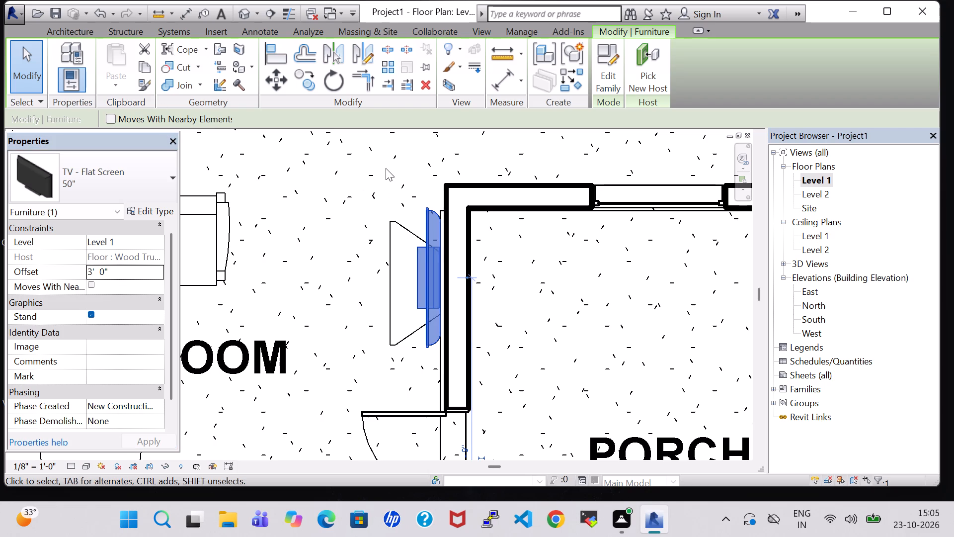
pyautogui.press('Right')
pyautogui.click(318, 252)
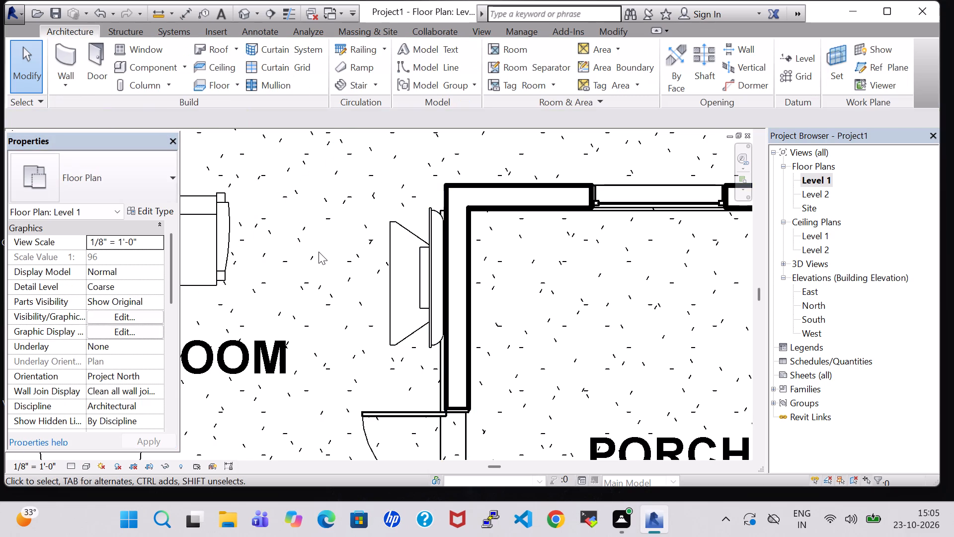
# Load the RPC Tree - Conifer family from the Planting folder of the US Imperial library.
pyautogui.scroll(-8, 320, 254)
pyautogui.moveTo(293, 254); pyautogui.dragTo(378, 268, button='middle')
pyautogui.scroll(-3, 378, 268)
pyautogui.moveTo(398, 241); pyautogui.dragTo(471, 275, button='middle')
pyautogui.scroll(-1, 476, 288)
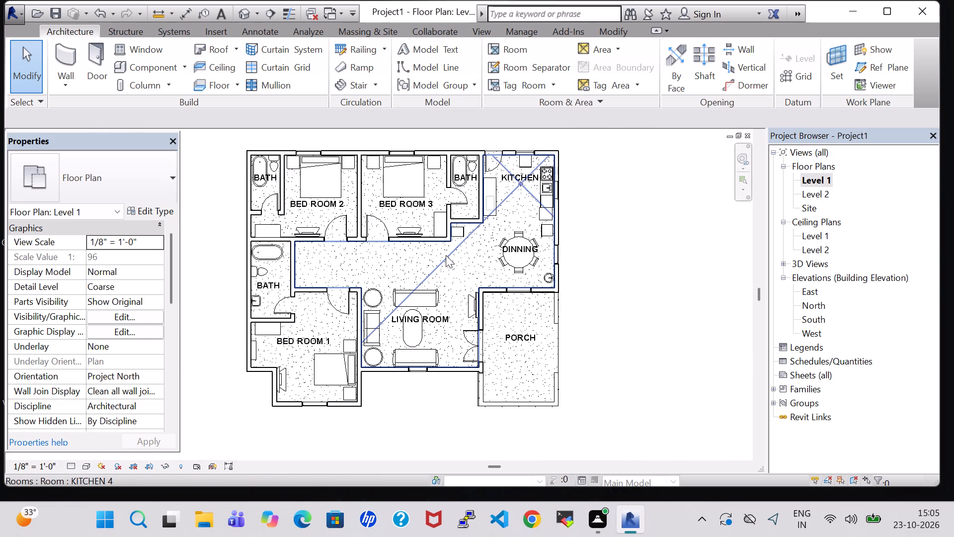
pyautogui.moveTo(446, 255); pyautogui.dragTo(450, 273, button='middle')
pyautogui.scroll(-1, 450, 269)
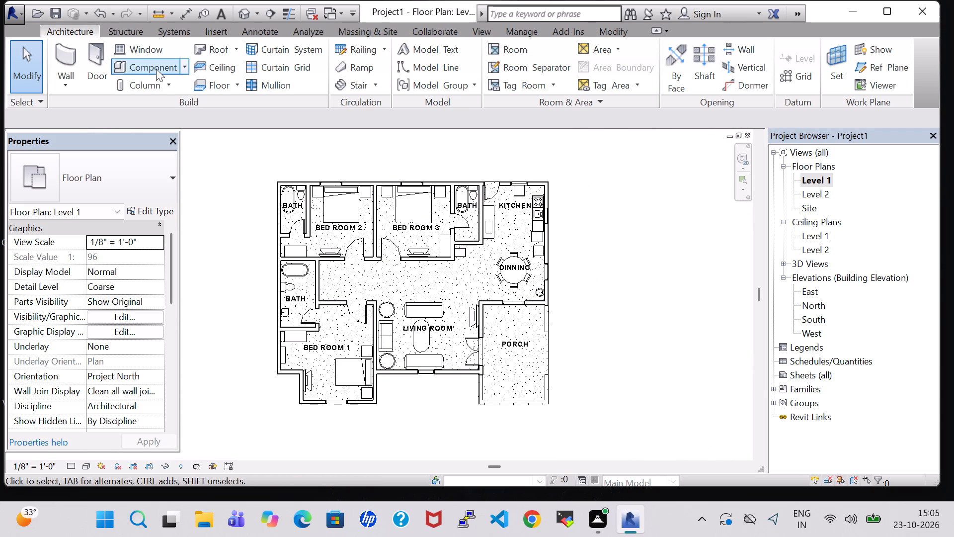
pyautogui.click(156, 69)
pyautogui.click(607, 77)
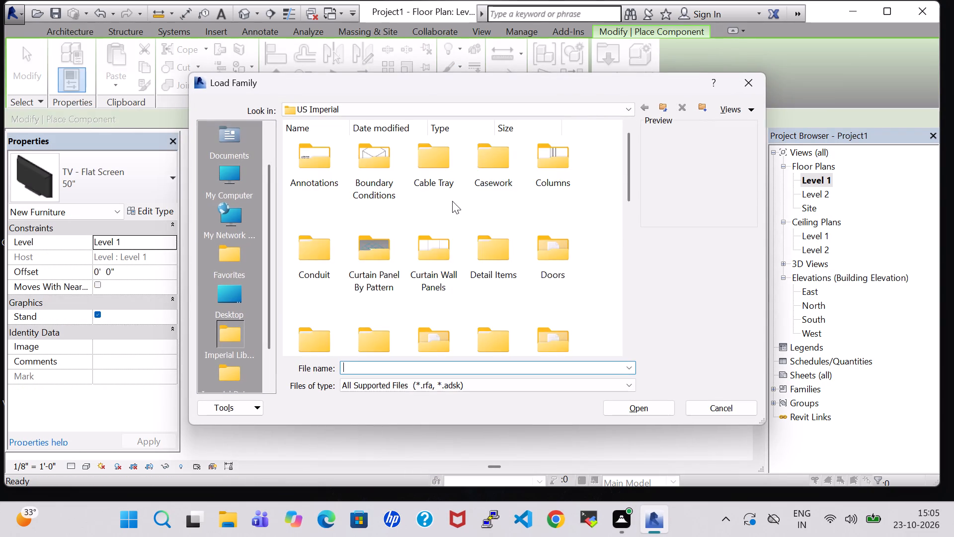
pyautogui.scroll(-2, 452, 203)
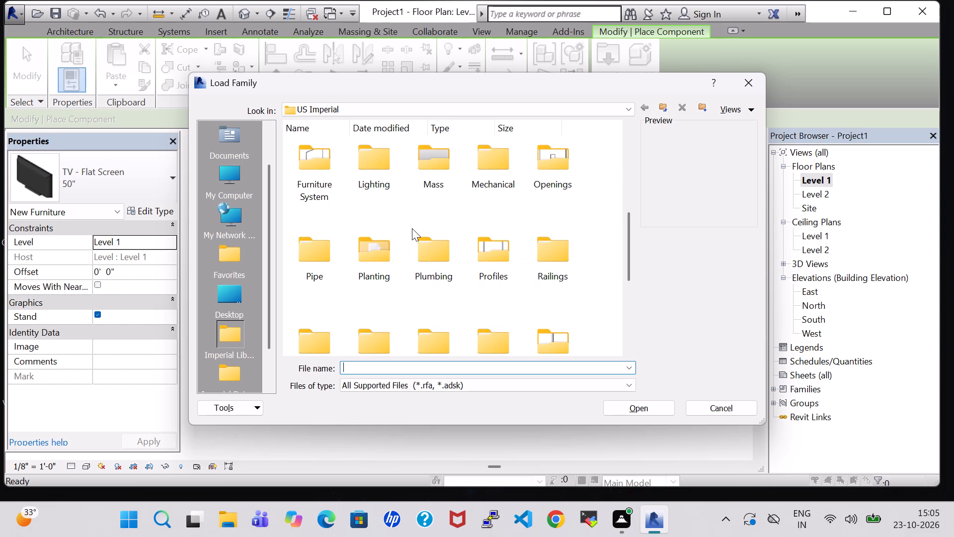
pyautogui.doubleClick(371, 249)
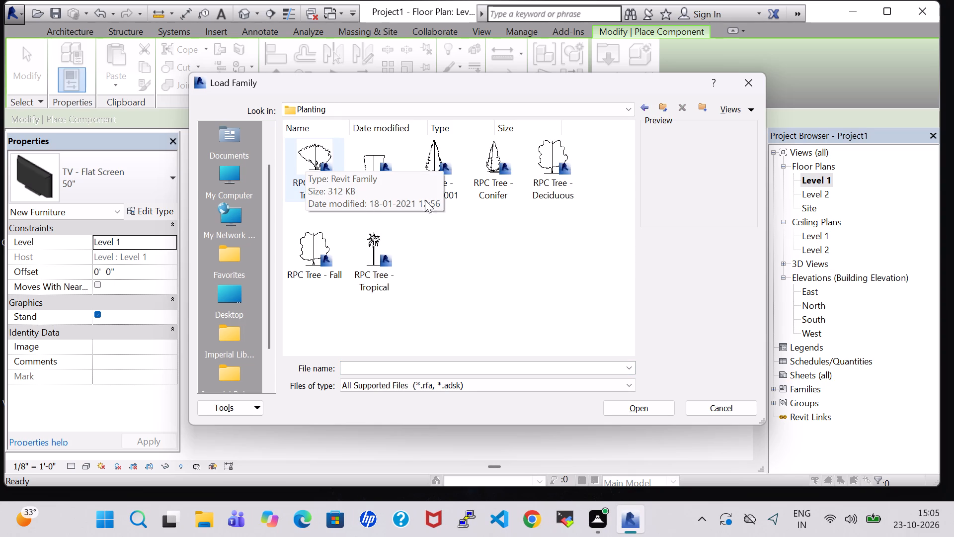
pyautogui.click(500, 178)
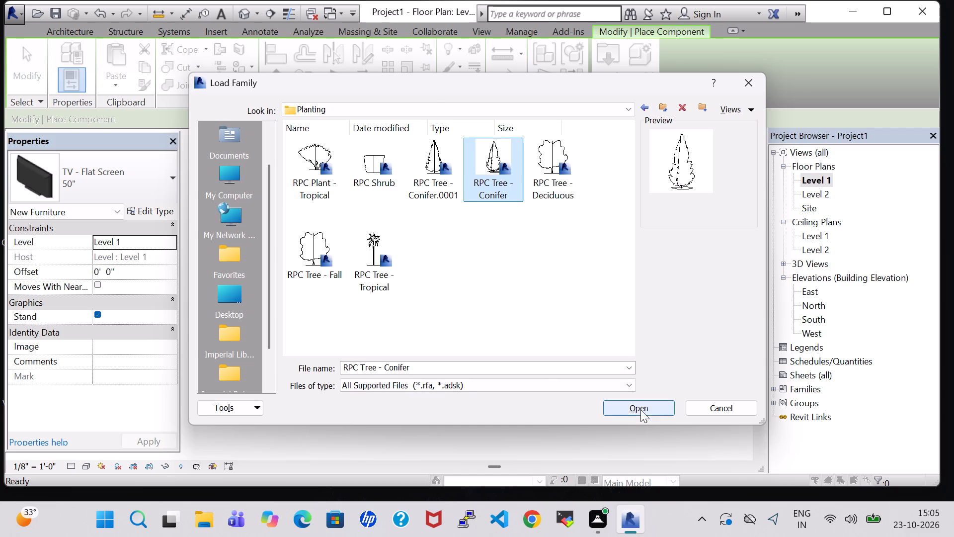
pyautogui.click(640, 410)
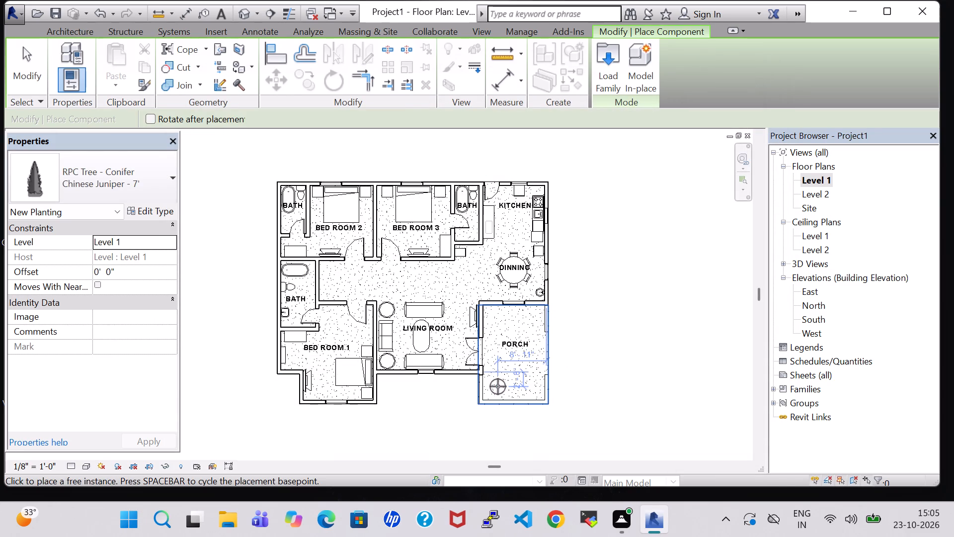
# Place four Chinese Juniper - 7' trees in the porch, two near its south edge and two near its north wall.
pyautogui.click(498, 386)
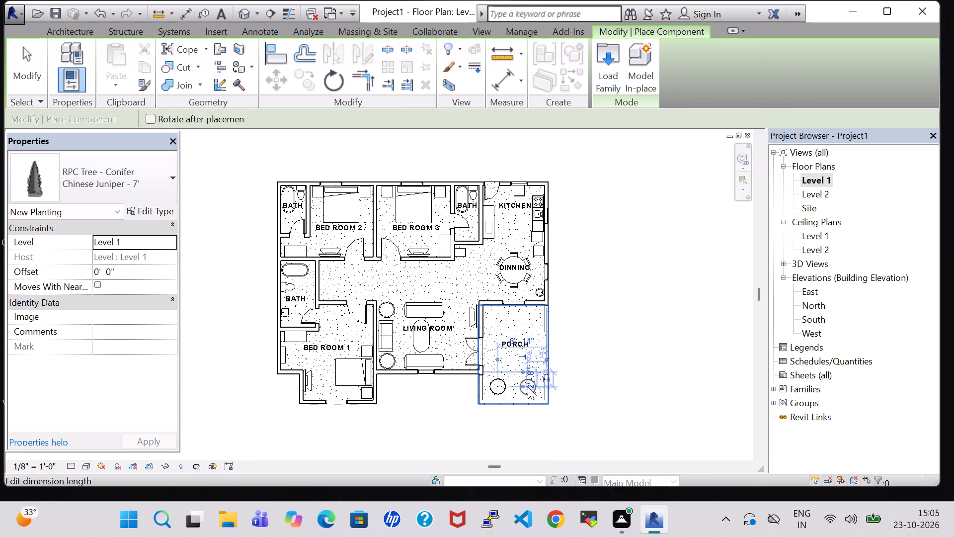
pyautogui.click(528, 387)
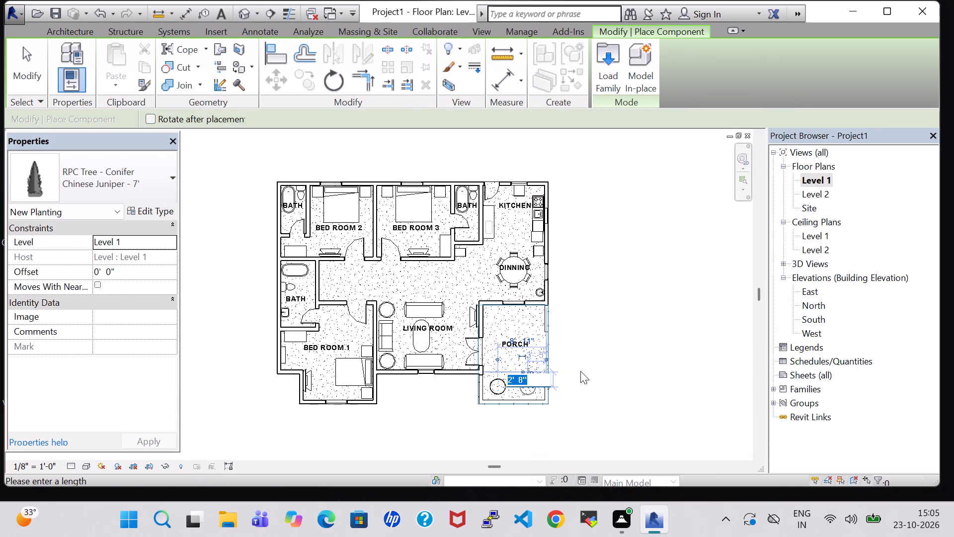
pyautogui.press('Escape')
pyautogui.press('Escape')
pyautogui.press('Escape')
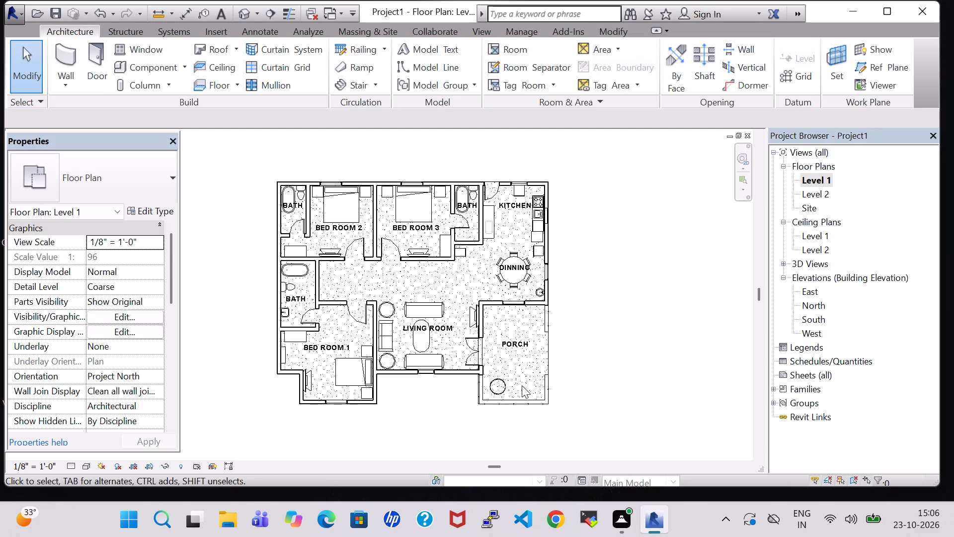
pyautogui.click(140, 65)
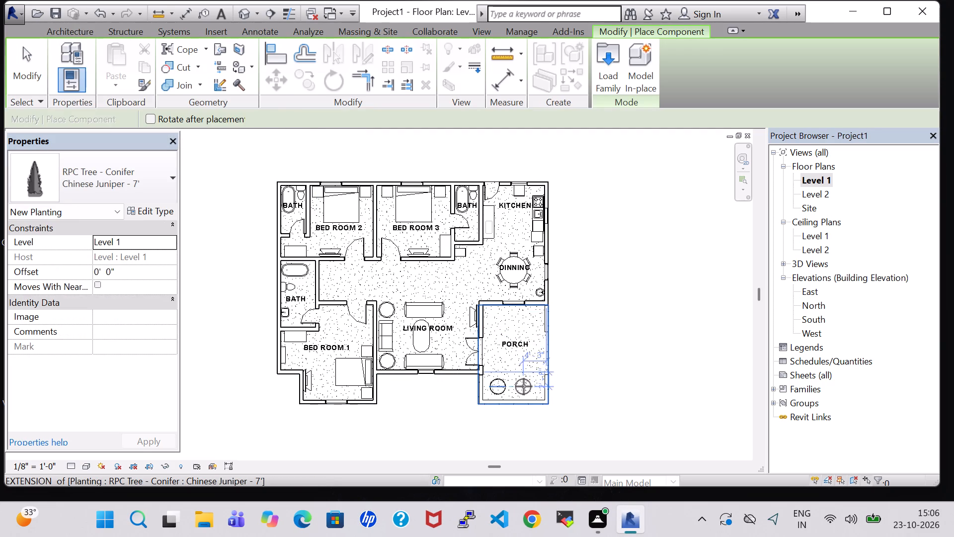
pyautogui.click(526, 386)
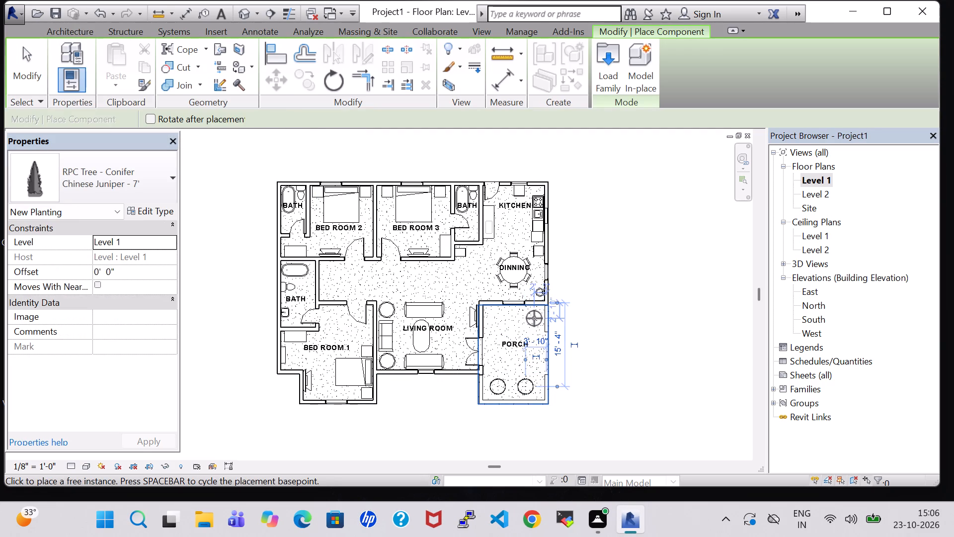
pyautogui.click(534, 318)
pyautogui.click(496, 316)
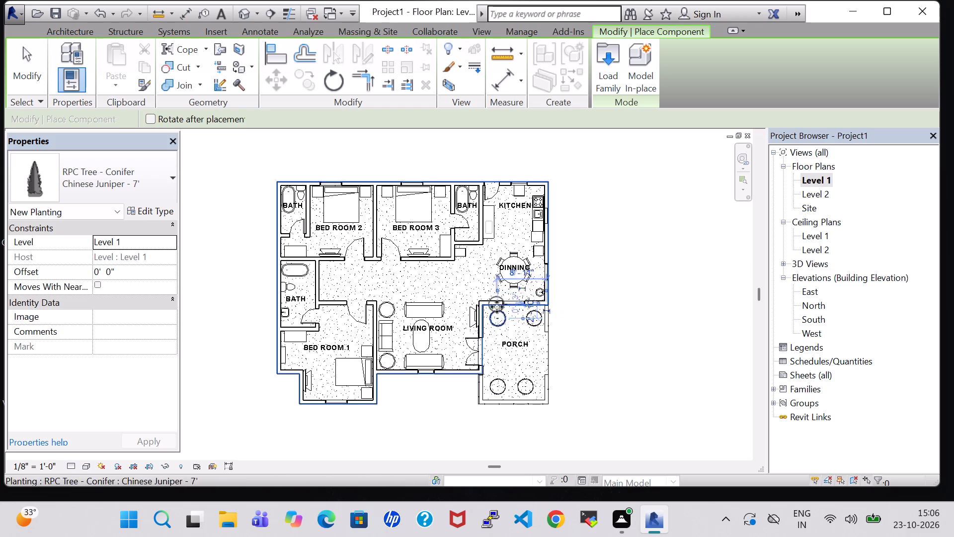
pyautogui.press('Escape')
pyautogui.press('Escape')
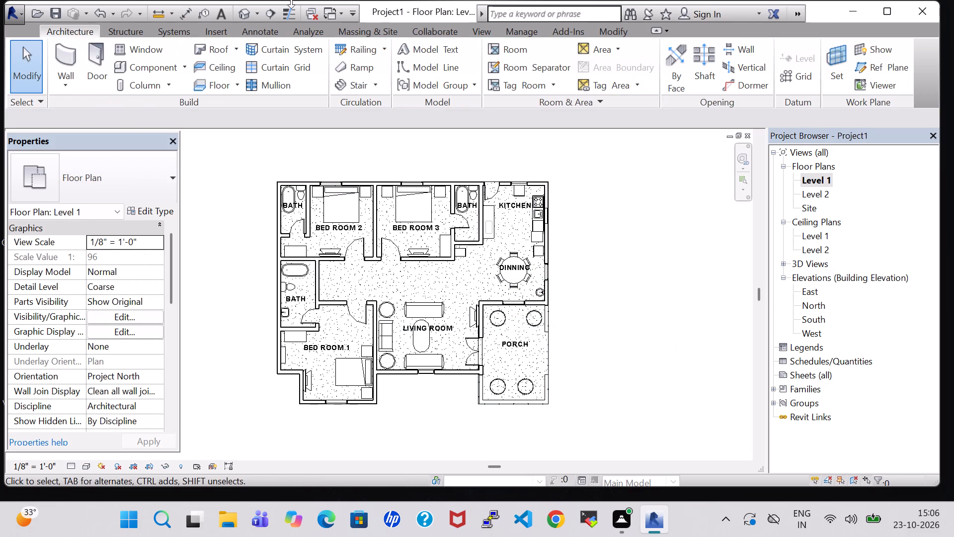
# Check the porch trees in 3D and, in the Level 1 plan, nudge the northwest tree slightly northwest and the northeast tree slightly north.
pyautogui.click(238, 15)
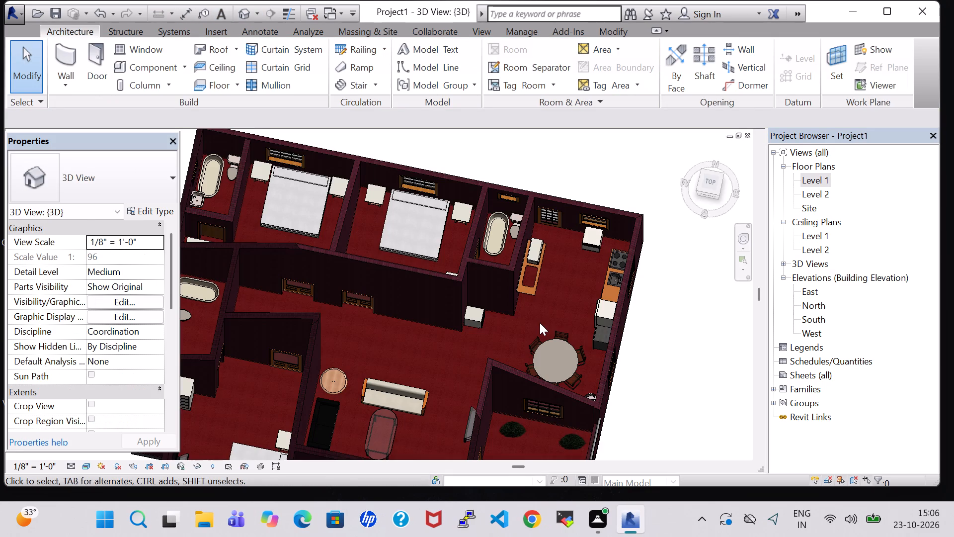
pyautogui.keyDown('shift'); pyautogui.moveTo(660, 377); pyautogui.dragTo(556, 280, button='middle'); pyautogui.keyUp('shift')
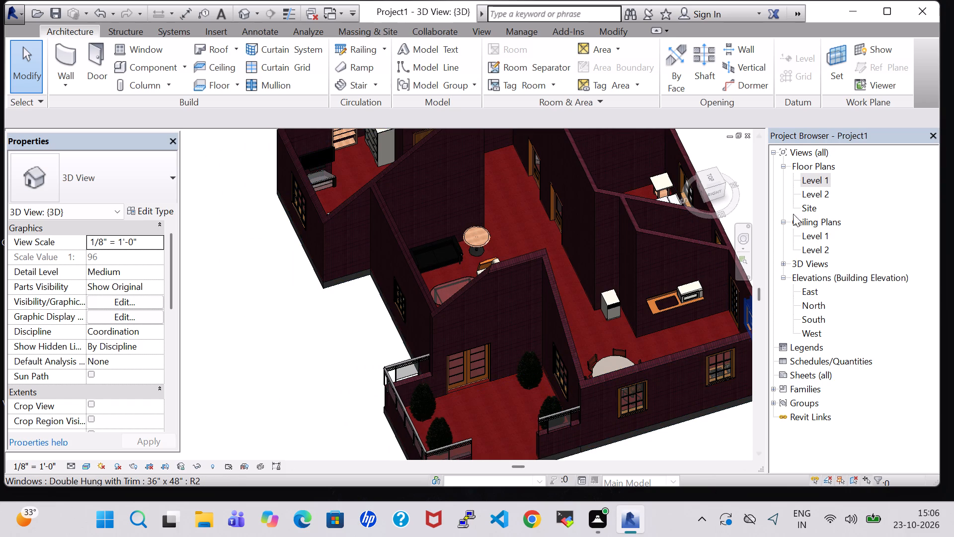
pyautogui.doubleClick(810, 177)
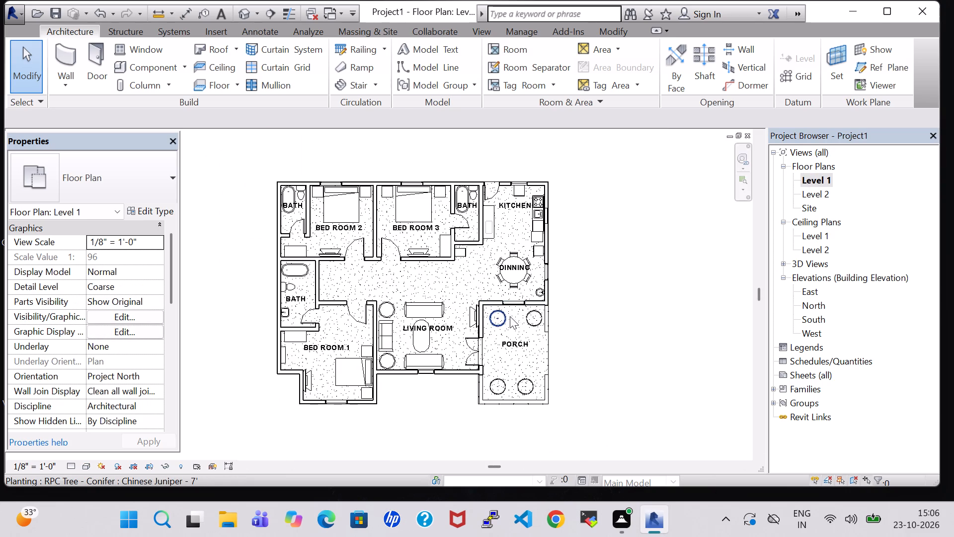
pyautogui.click(501, 309)
pyautogui.click(591, 322)
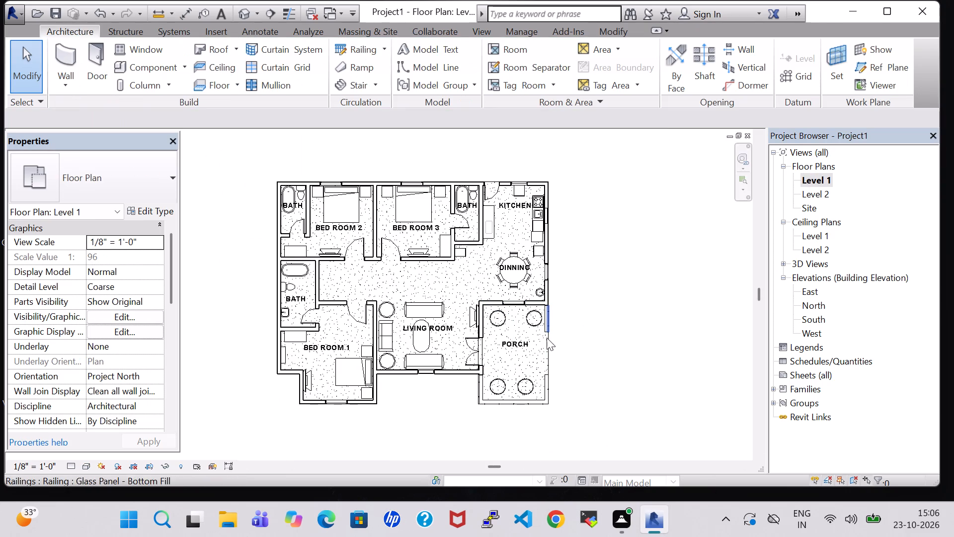
pyautogui.click(504, 316)
pyautogui.press('Left')
pyautogui.press('Left')
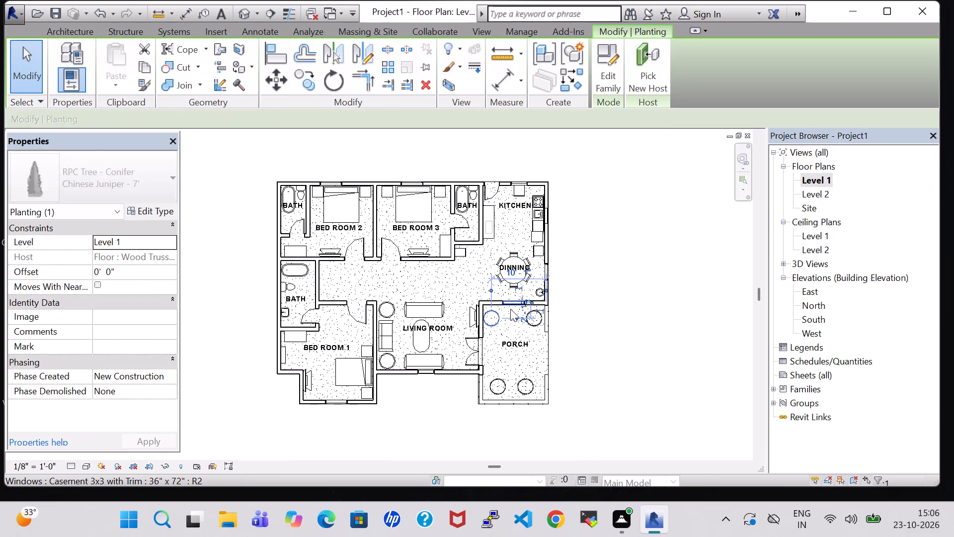
pyautogui.press('Up')
pyautogui.press('Right')
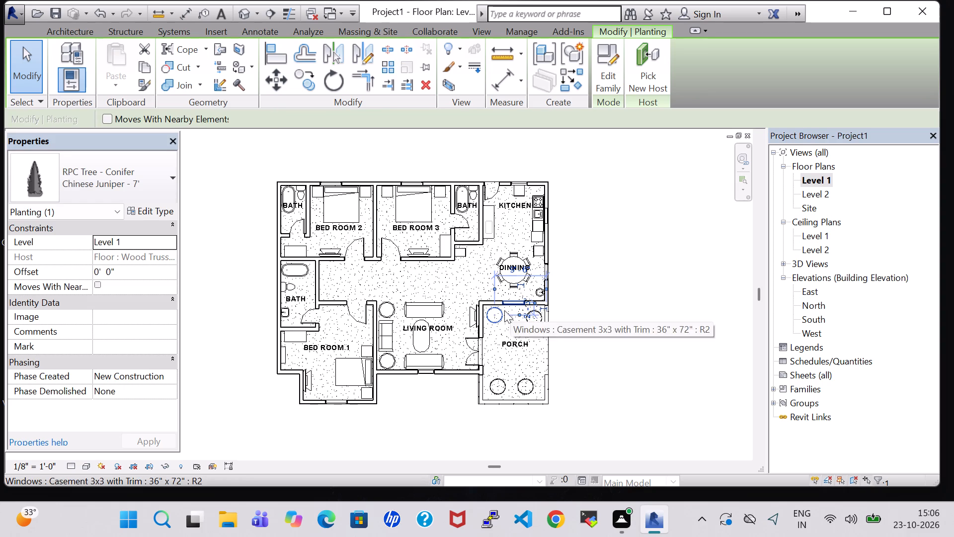
pyautogui.click(540, 327)
pyautogui.press('Up')
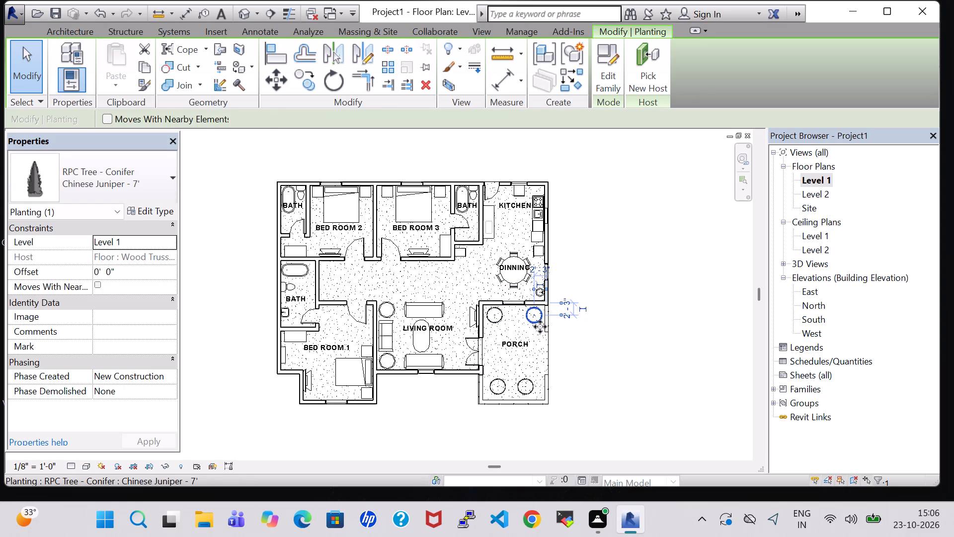
pyautogui.press('Right')
pyautogui.press('Left')
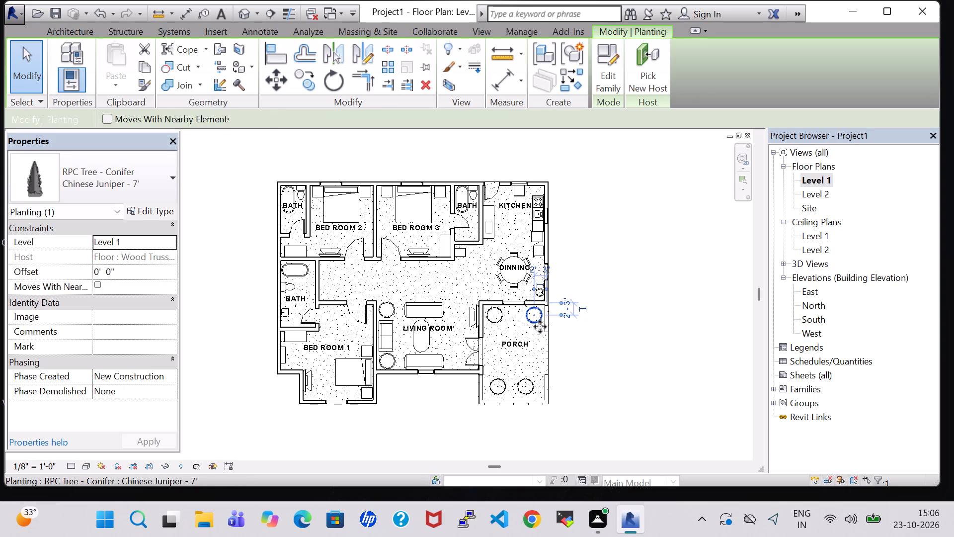
pyautogui.click(645, 268)
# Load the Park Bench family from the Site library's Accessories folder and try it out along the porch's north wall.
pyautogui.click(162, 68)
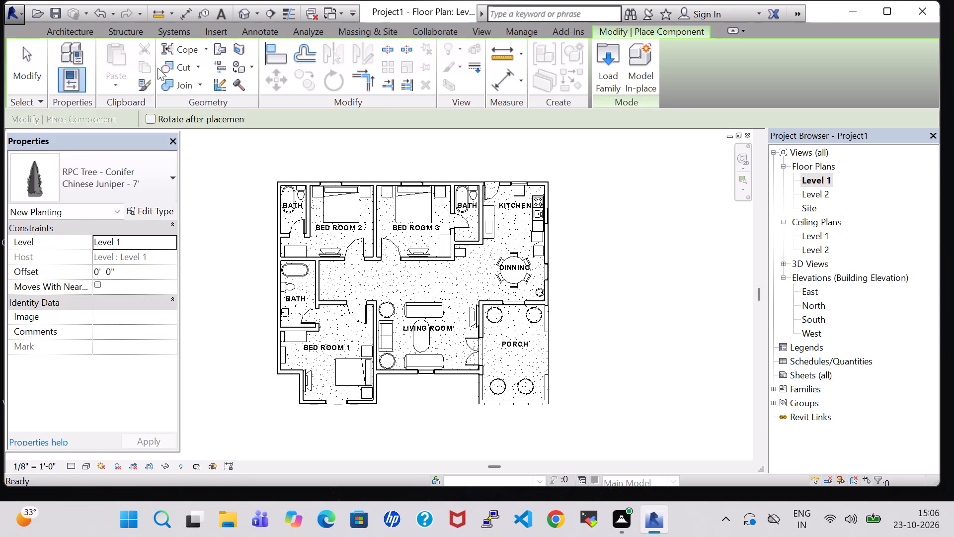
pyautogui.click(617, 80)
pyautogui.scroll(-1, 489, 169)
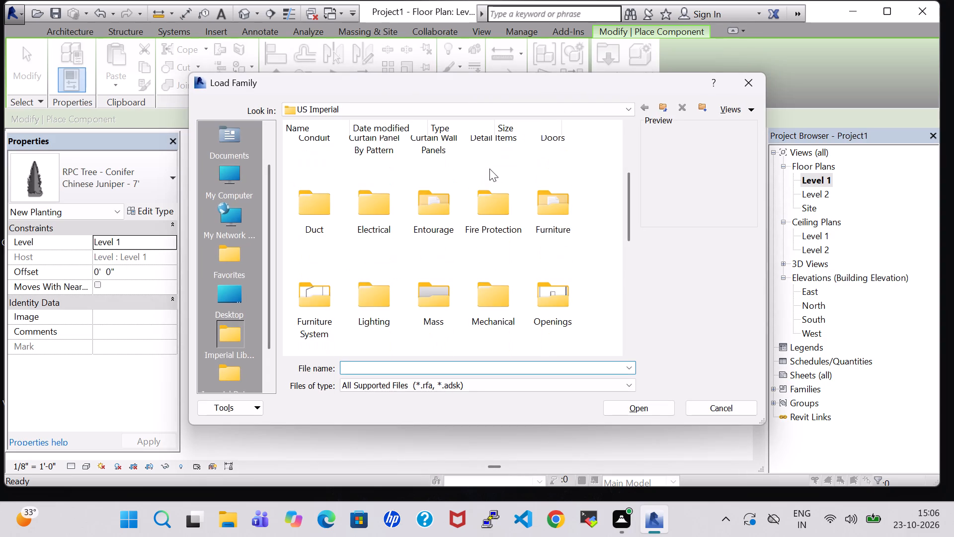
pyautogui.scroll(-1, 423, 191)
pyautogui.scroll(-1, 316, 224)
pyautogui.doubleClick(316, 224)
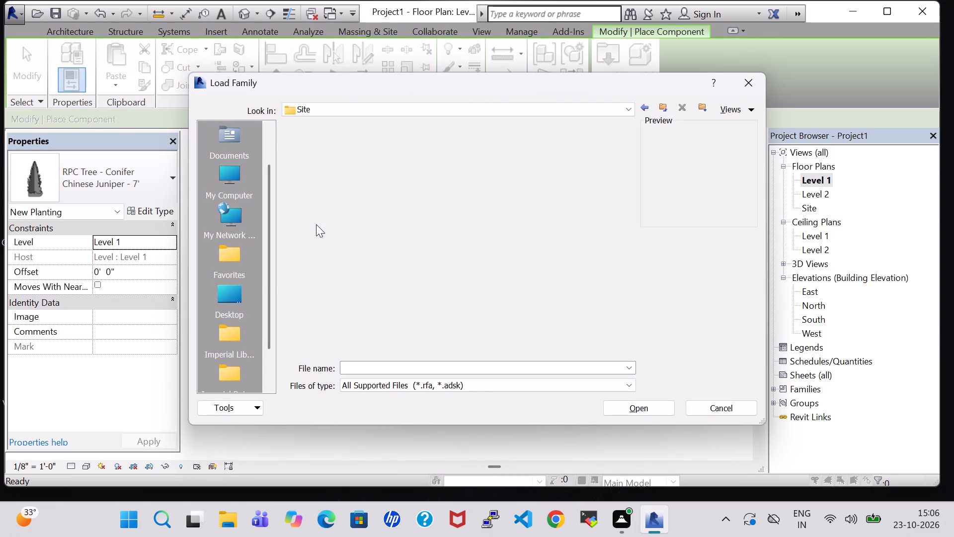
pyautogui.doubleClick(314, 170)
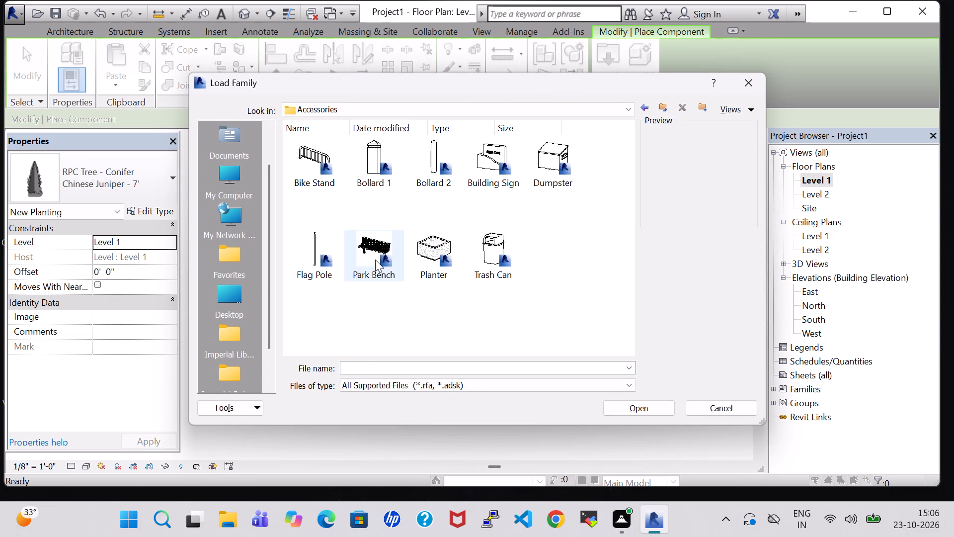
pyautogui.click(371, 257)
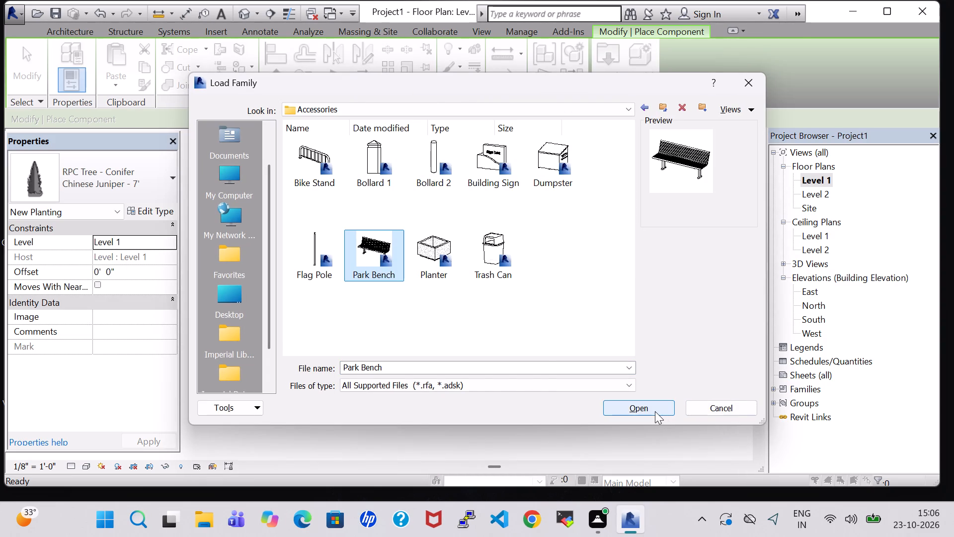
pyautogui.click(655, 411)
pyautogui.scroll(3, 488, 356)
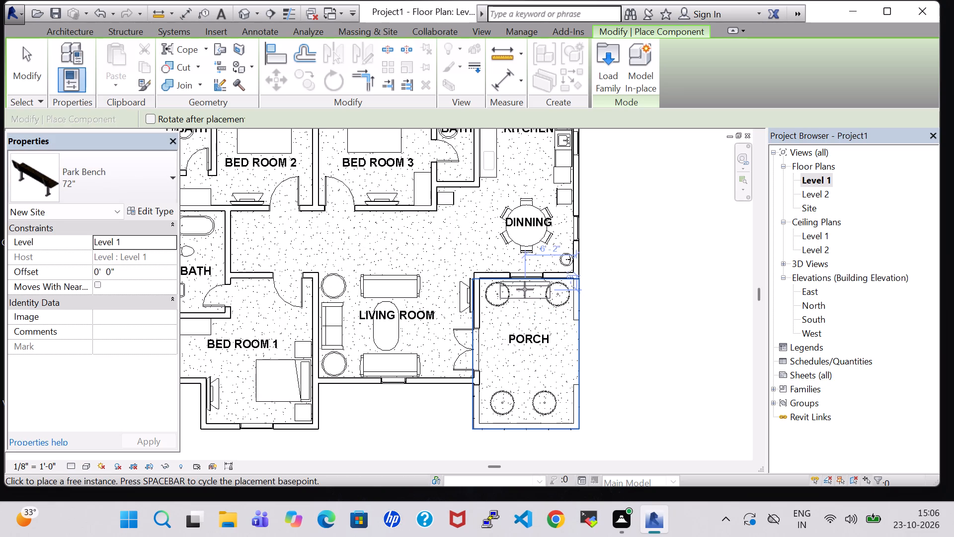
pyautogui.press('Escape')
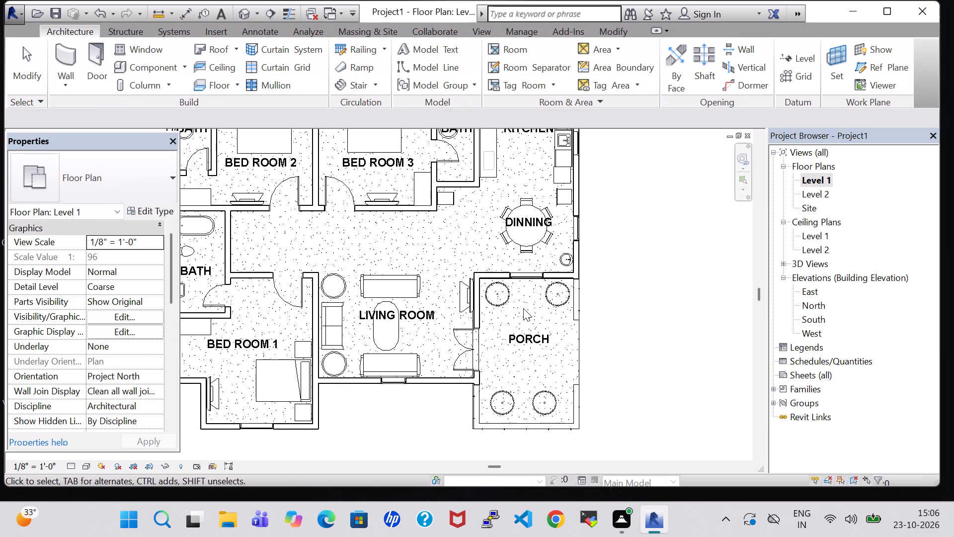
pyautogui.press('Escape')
# Load the Chair-Executive family from the Furniture Seating folder of the US Imperial library.
pyautogui.click(147, 67)
pyautogui.click(610, 72)
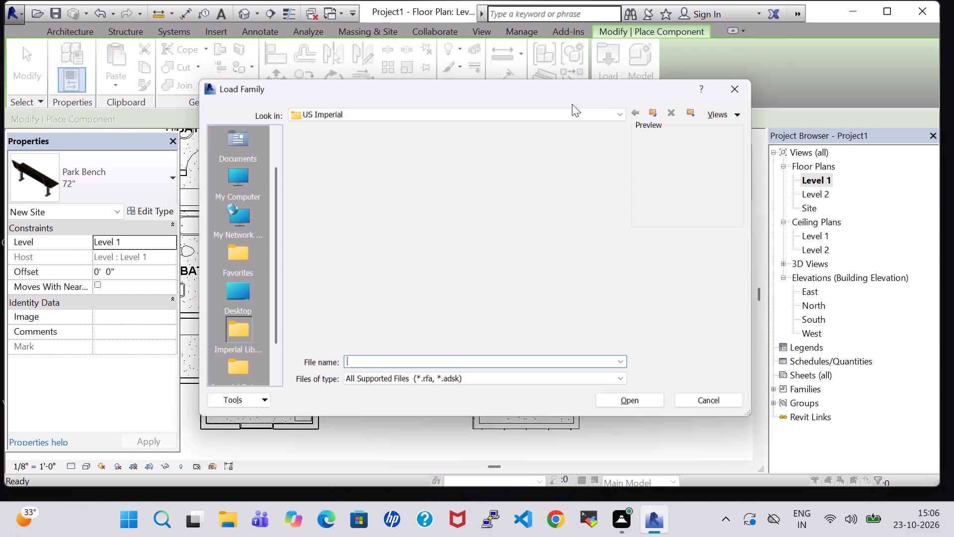
pyautogui.scroll(-1, 490, 201)
pyautogui.scroll(1, 528, 224)
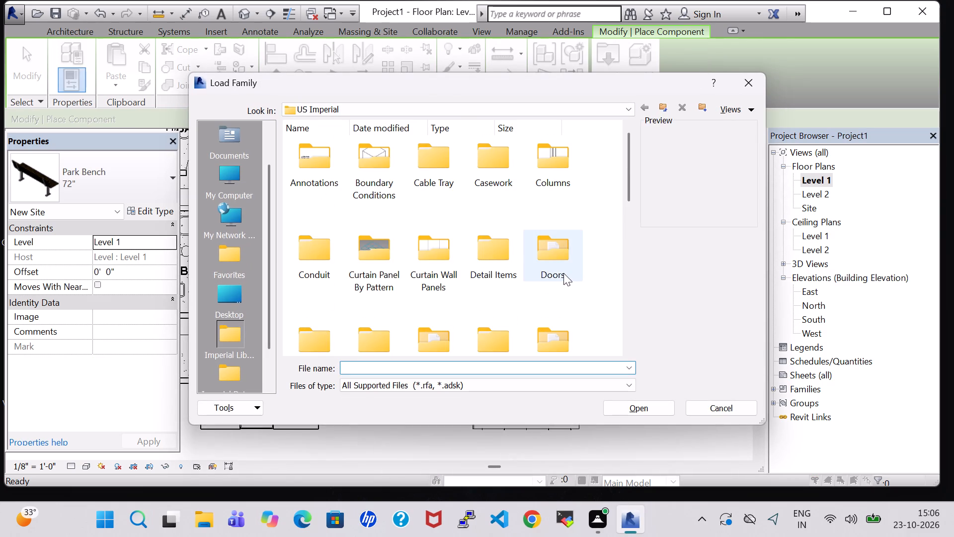
pyautogui.scroll(-1, 563, 273)
pyautogui.doubleClick(552, 224)
pyautogui.doubleClick(400, 163)
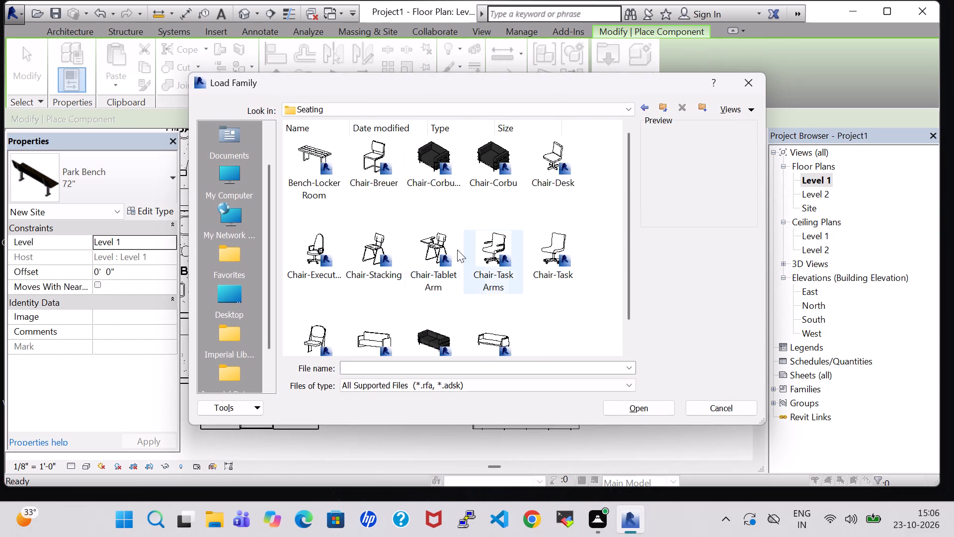
pyautogui.click(326, 253)
pyautogui.click(649, 403)
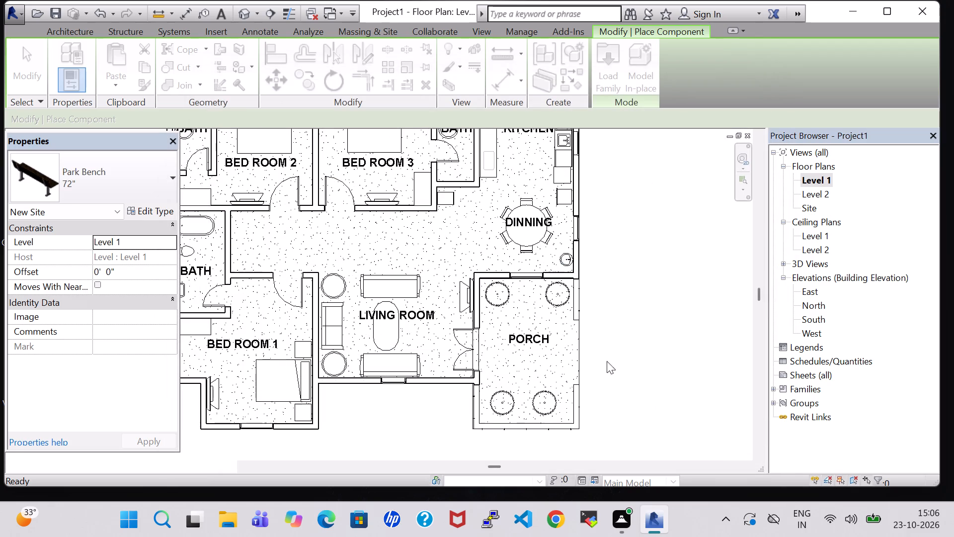
# Place two executive chairs facing each other in the porch, one between the north pair of trees and one between the south pair.
pyautogui.press('space')
pyautogui.press('space')
pyautogui.scroll(2, 523, 293)
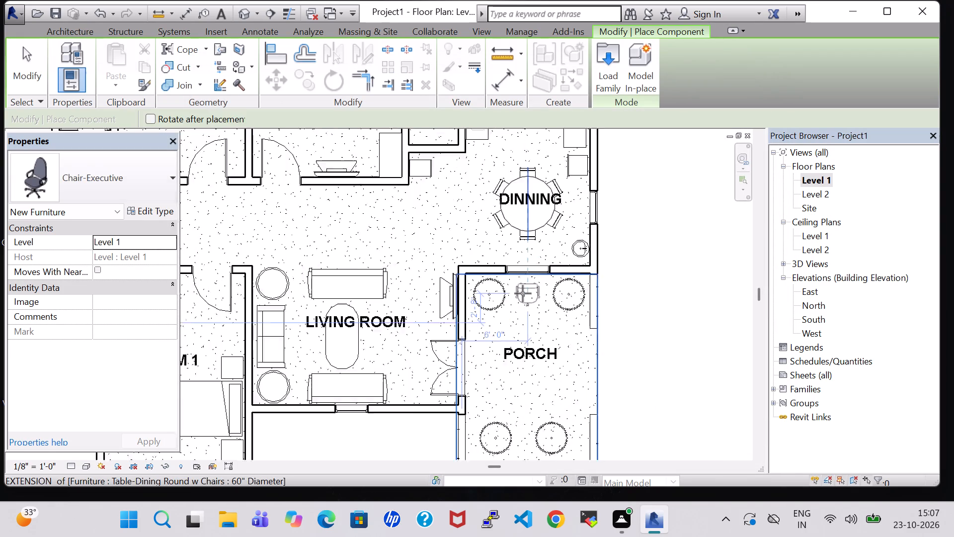
pyautogui.scroll(1, 523, 293)
pyautogui.click(526, 289)
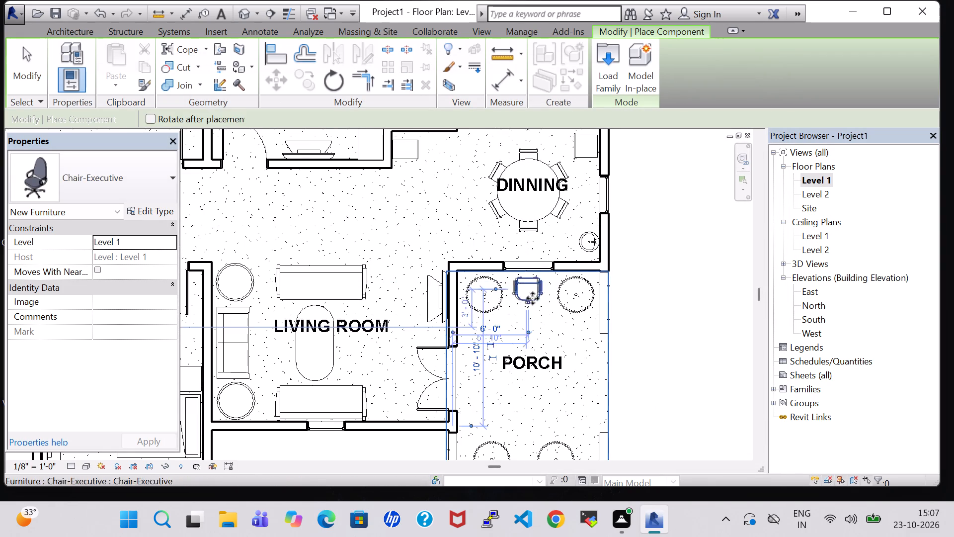
pyautogui.scroll(1, 575, 385)
pyautogui.moveTo(568, 360); pyautogui.dragTo(567, 239, button='middle')
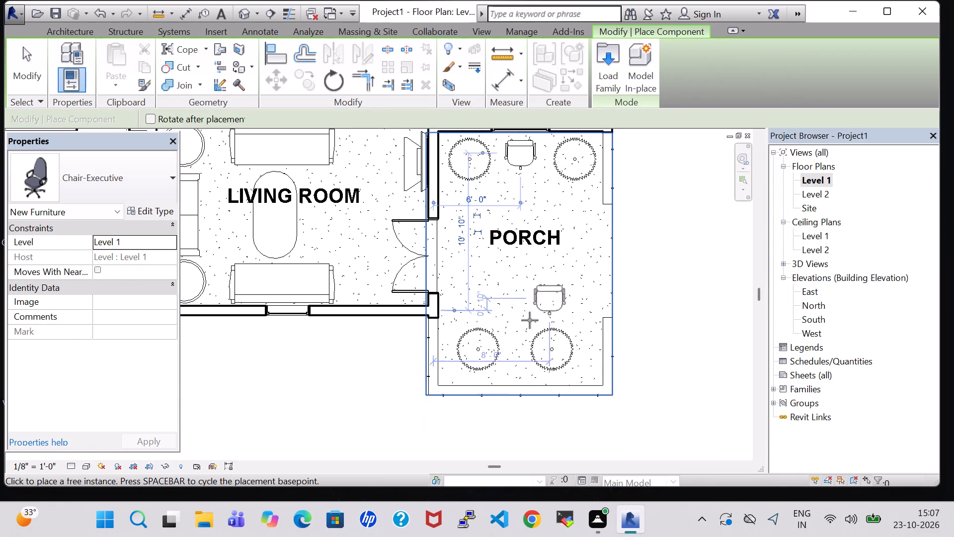
pyautogui.press('space')
pyautogui.press('space')
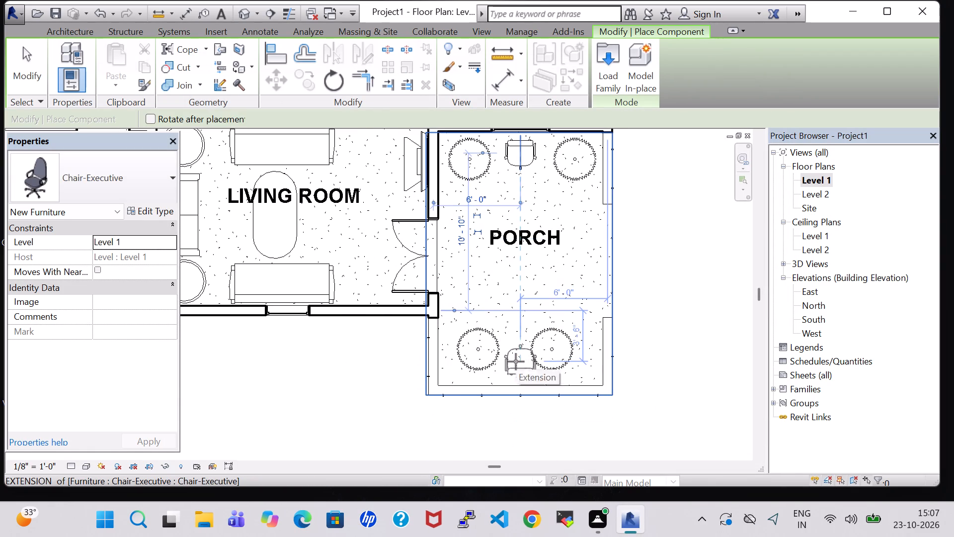
pyautogui.click(516, 366)
pyautogui.press('Escape')
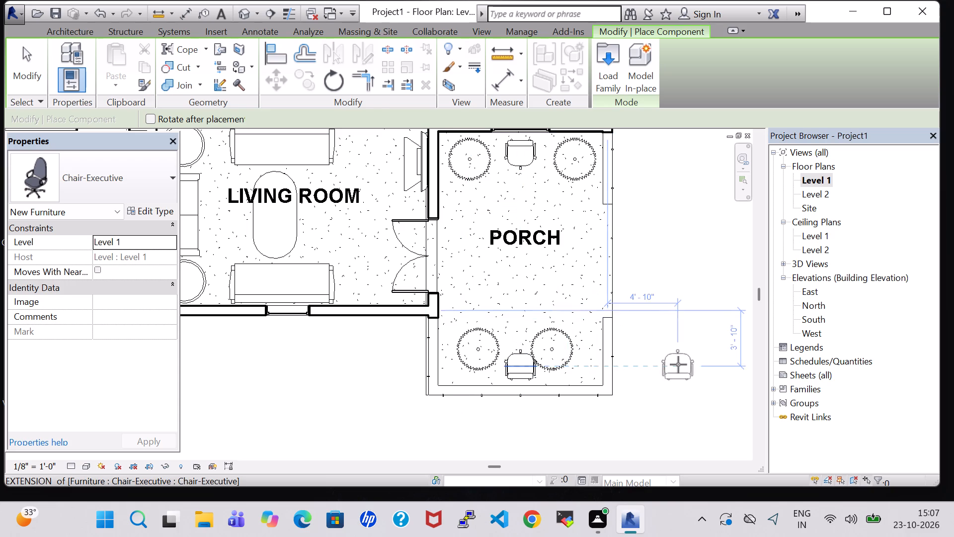
pyautogui.press('Escape')
# Nudge the porch's southeast tree east and slightly south, and its southwest tree slightly west and south, away from the chair.
pyautogui.click(557, 348)
pyautogui.press('Right')
pyautogui.press('Right')
pyautogui.press('Right')
pyautogui.press('Right')
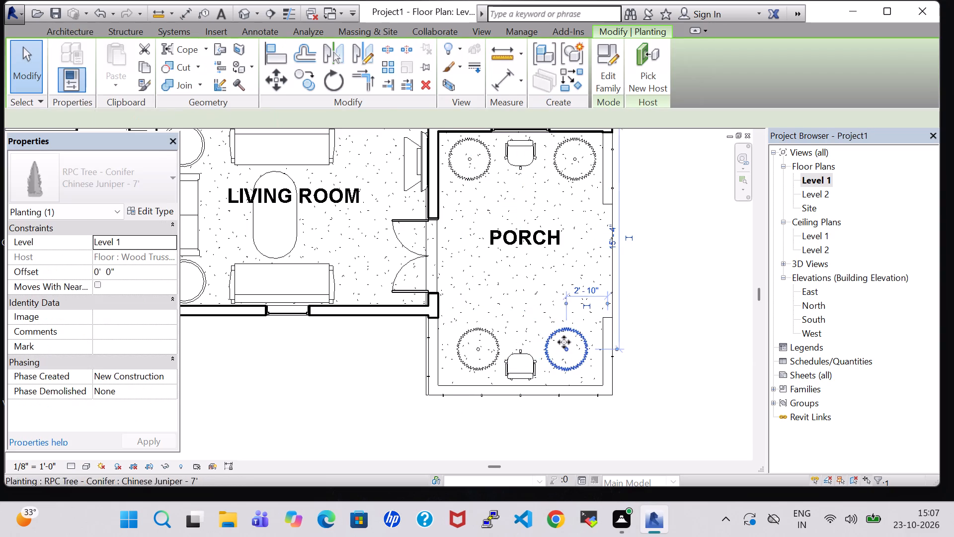
pyautogui.press('Right')
pyautogui.press('Down')
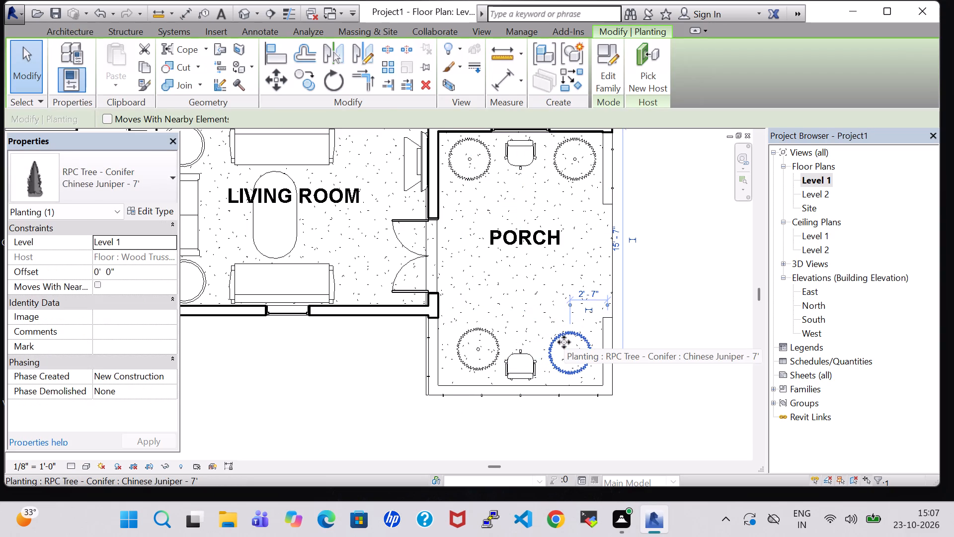
pyautogui.click(477, 333)
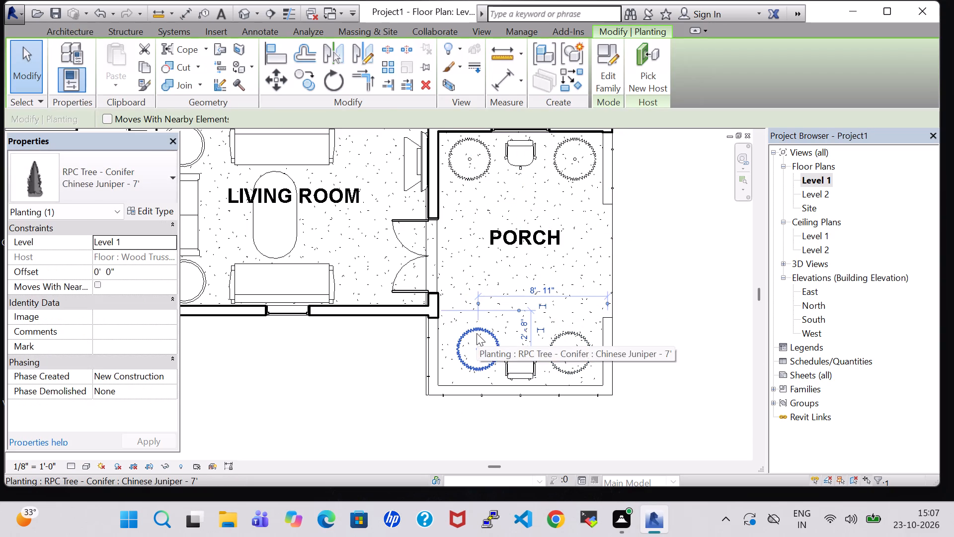
pyautogui.press('Left')
pyautogui.press('Down')
pyautogui.press('Down')
pyautogui.press('Left')
pyautogui.press('Down')
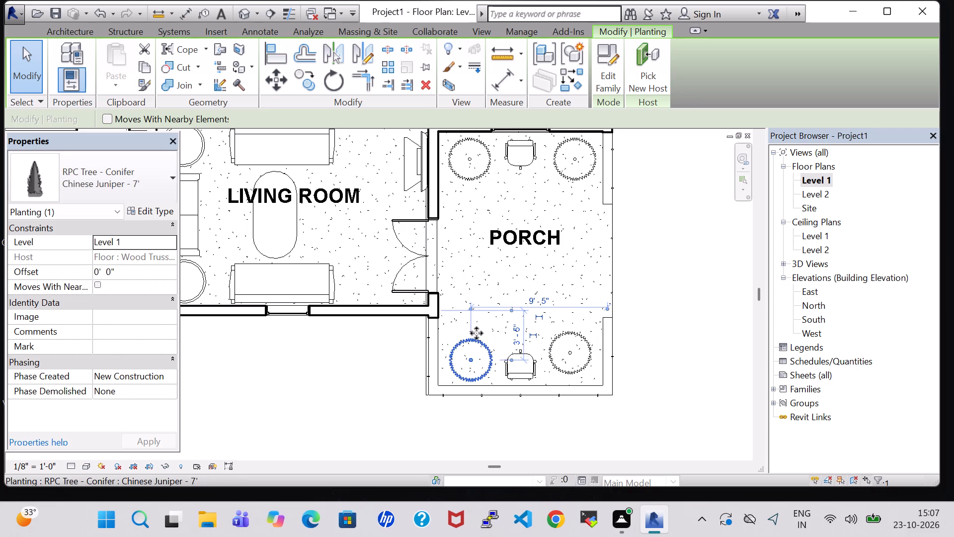
pyautogui.click(583, 347)
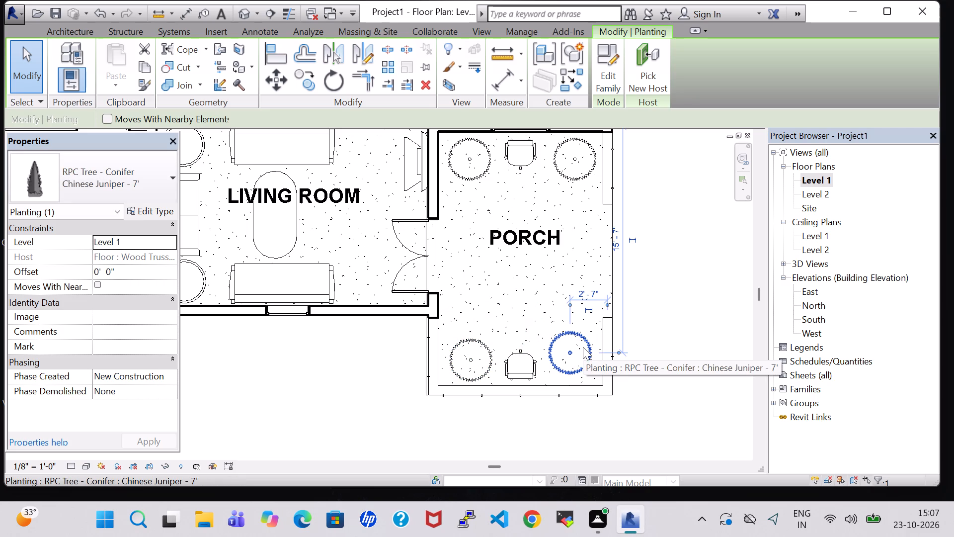
pyautogui.press('Down')
pyautogui.press('Right')
pyautogui.click(687, 311)
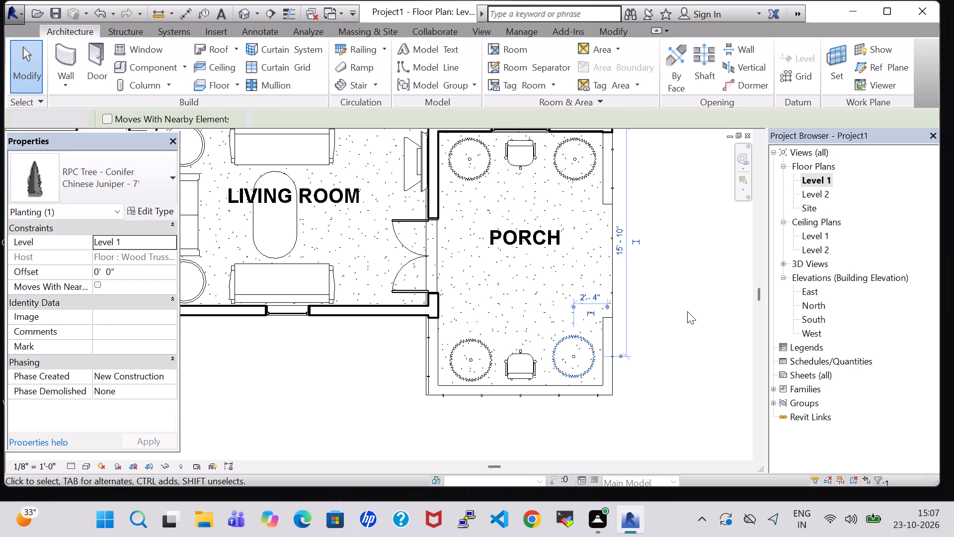
# Load the Table-Coffee family from the Furniture Tables folder of the US Imperial library.
pyautogui.click(144, 69)
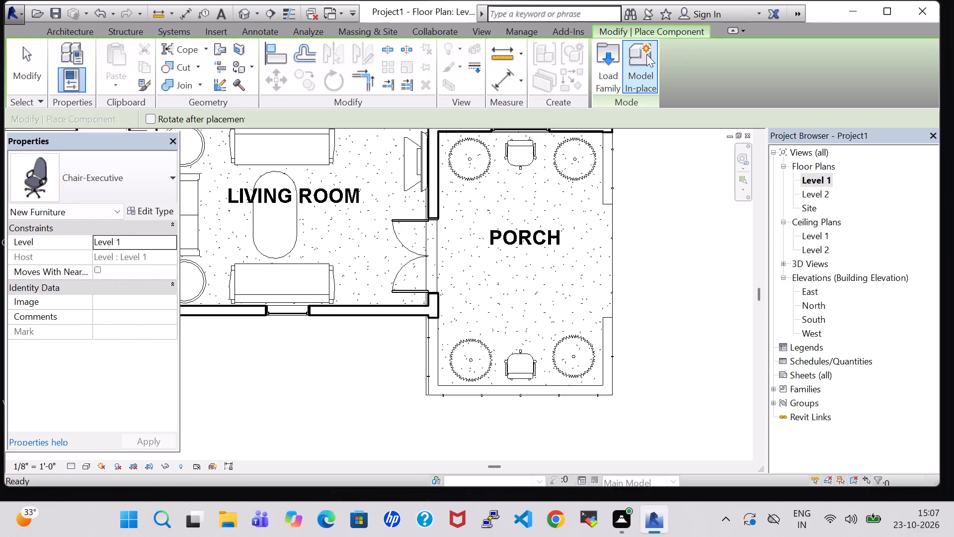
pyautogui.click(604, 71)
pyautogui.scroll(-1, 541, 259)
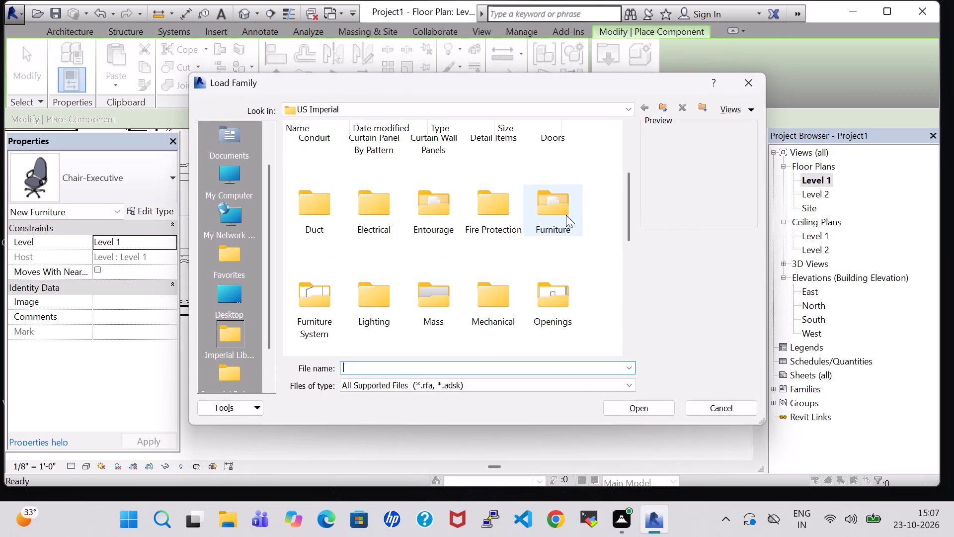
pyautogui.doubleClick(555, 214)
pyautogui.doubleClick(485, 169)
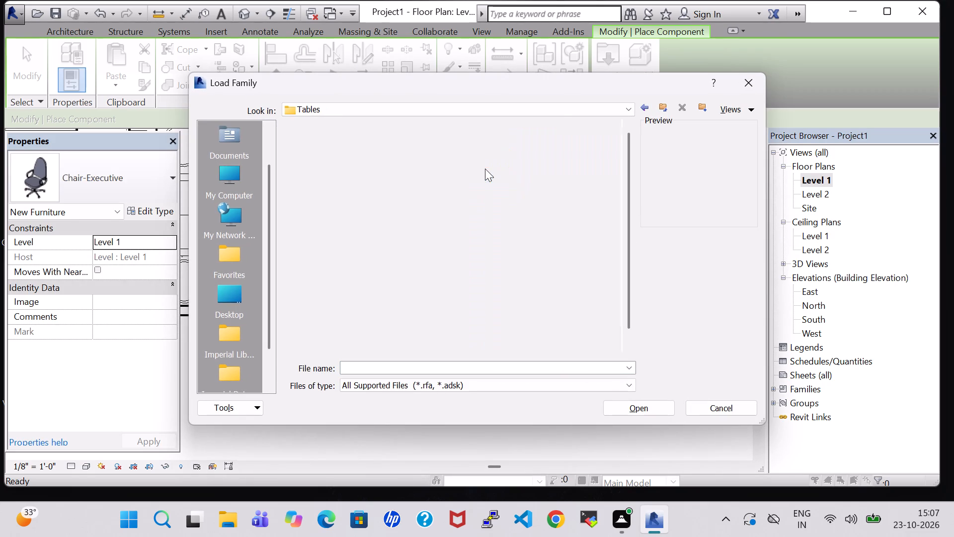
pyautogui.click(374, 162)
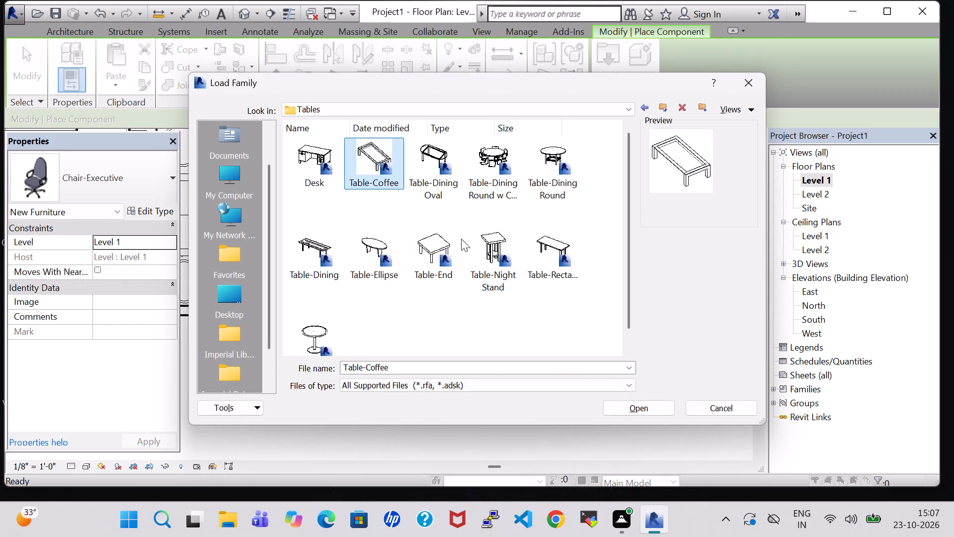
pyautogui.click(654, 409)
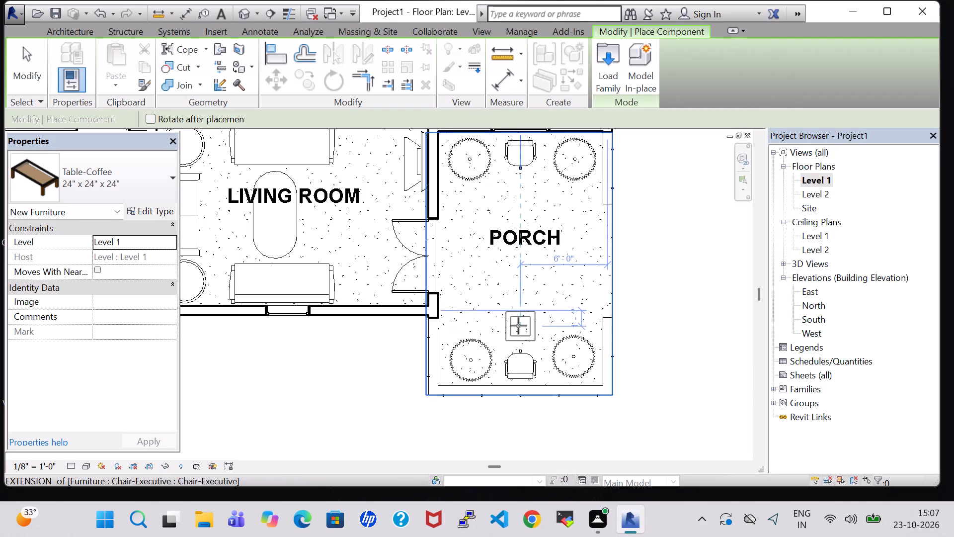
# Place two 24" x 24" x 24" coffee tables in the porch, one in front of each executive chair and aligned with it.
pyautogui.click(515, 329)
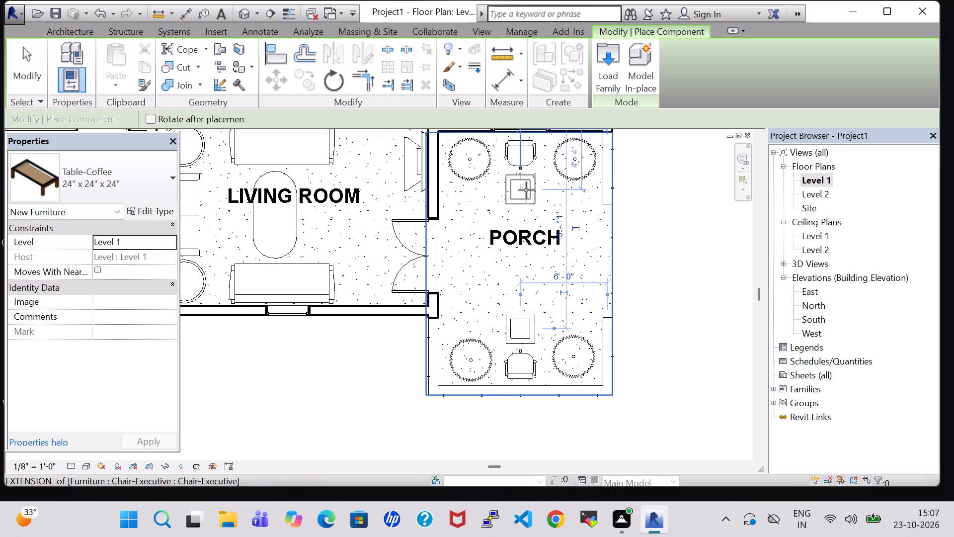
pyautogui.click(526, 190)
pyautogui.press('Escape')
pyautogui.press('Escape')
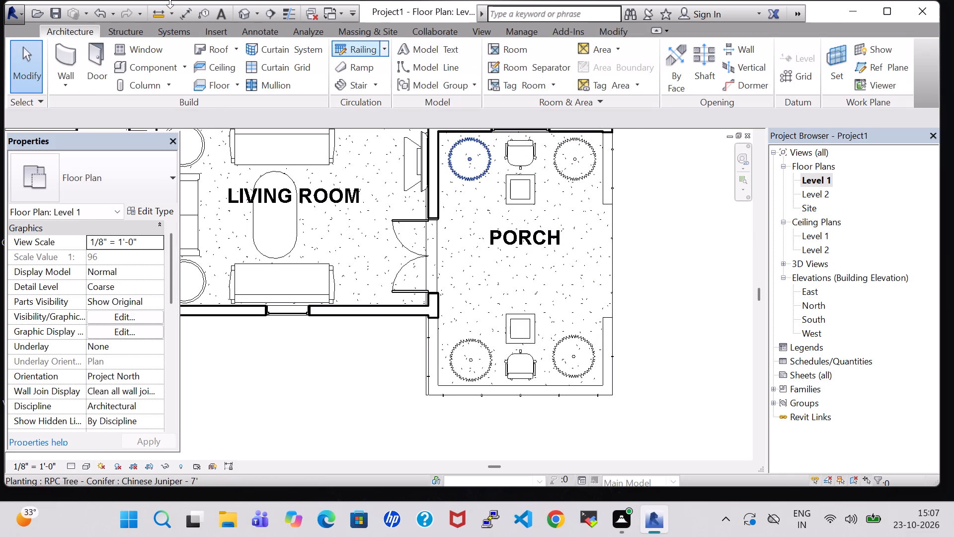
# Examine the porch's chairs, tables and trees and the furnished house interior in the 3D view from several angles.
pyautogui.click(244, 10)
pyautogui.scroll(-2, 613, 295)
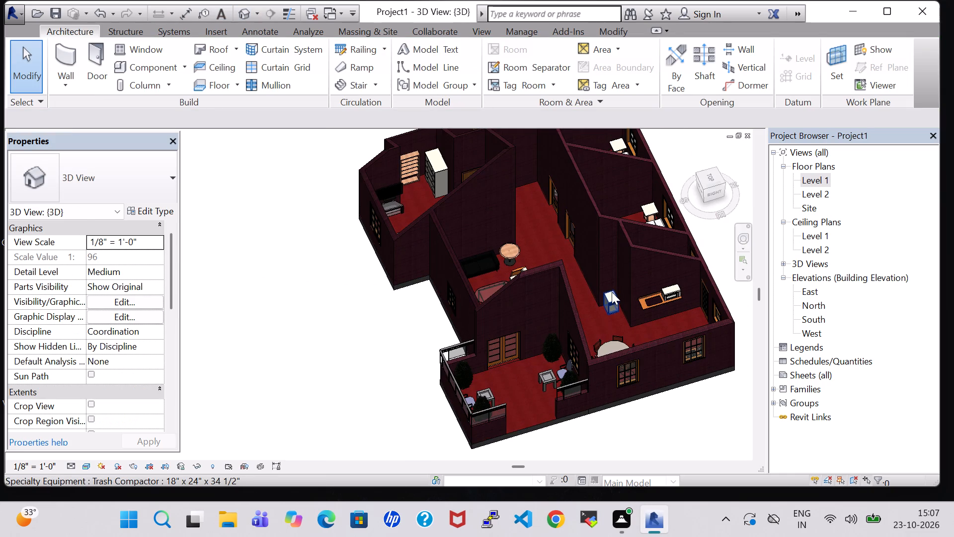
pyautogui.keyDown('shift'); pyautogui.moveTo(656, 436); pyautogui.dragTo(591, 405, button='middle'); pyautogui.keyUp('shift')
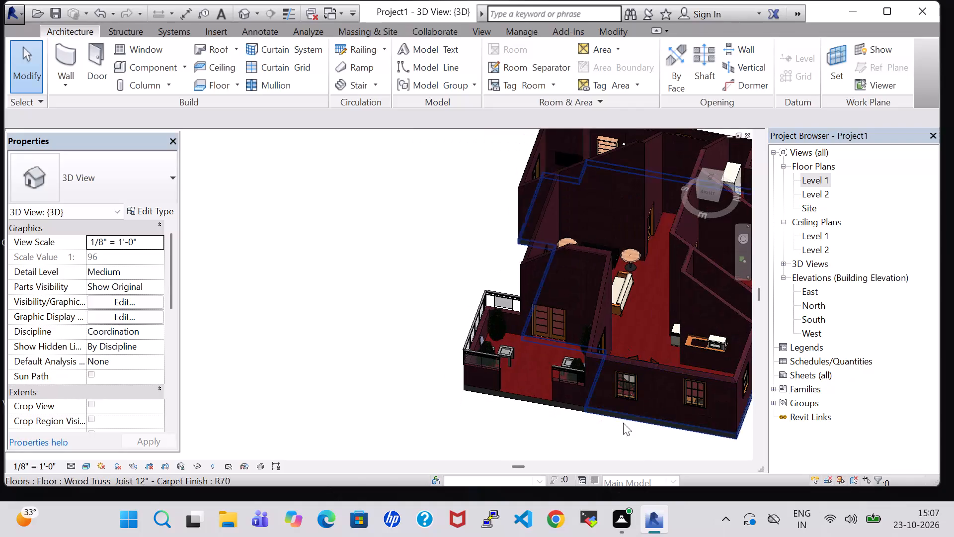
pyautogui.scroll(2, 624, 436)
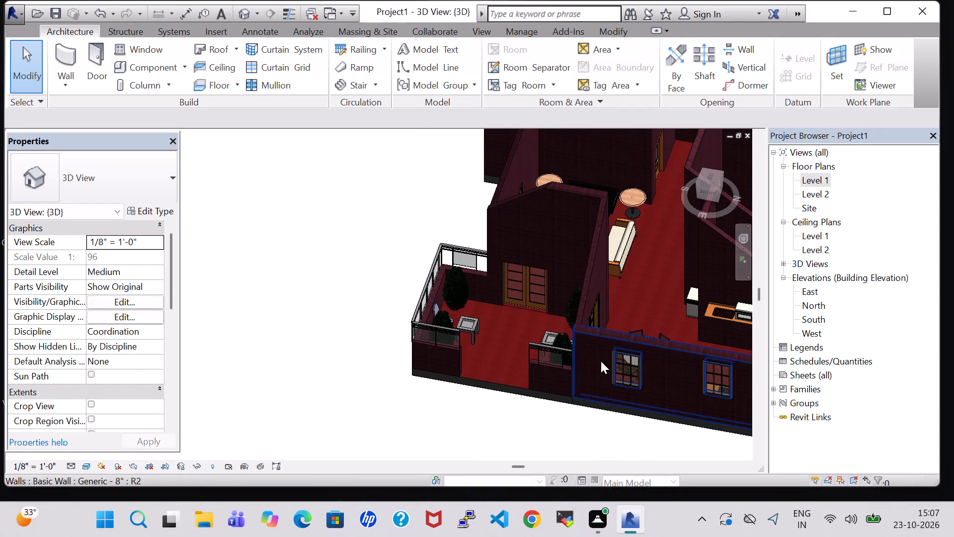
pyautogui.moveTo(361, 249); pyautogui.dragTo(283, 258, button='middle')
pyautogui.scroll(-5, 313, 265)
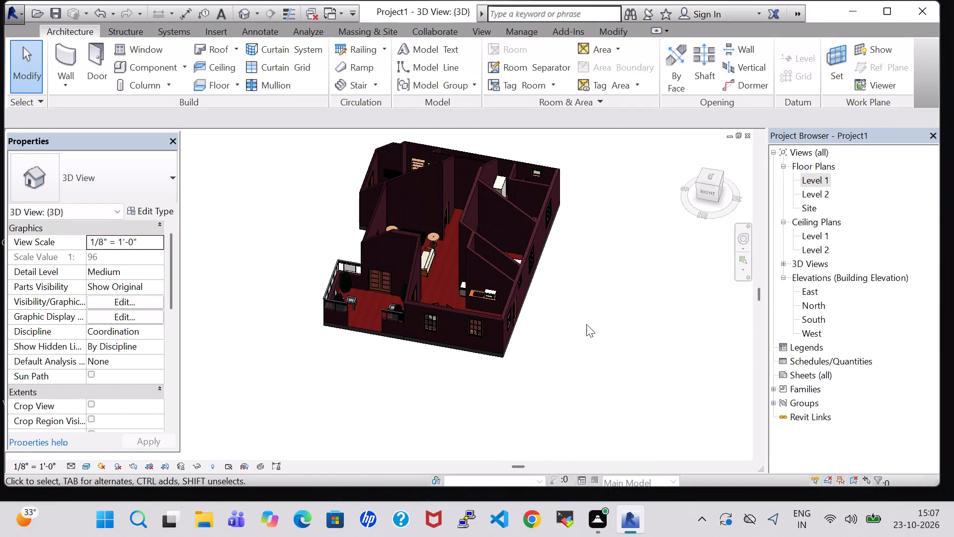
pyautogui.keyDown('shift'); pyautogui.moveTo(586, 324); pyautogui.dragTo(608, 298, button='middle'); pyautogui.keyUp('shift')
pyautogui.moveTo(564, 268); pyautogui.dragTo(629, 281, button='middle')
pyautogui.moveTo(650, 287); pyautogui.dragTo(681, 297, button='middle')
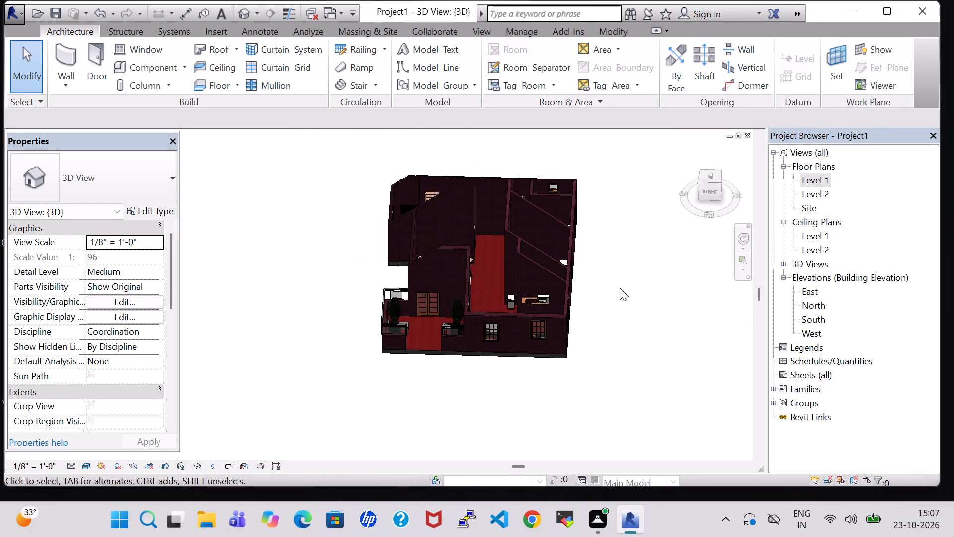
pyautogui.scroll(3, 585, 285)
pyautogui.keyDown('shift'); pyautogui.moveTo(657, 279); pyautogui.dragTo(631, 362, button='middle'); pyautogui.keyUp('shift')
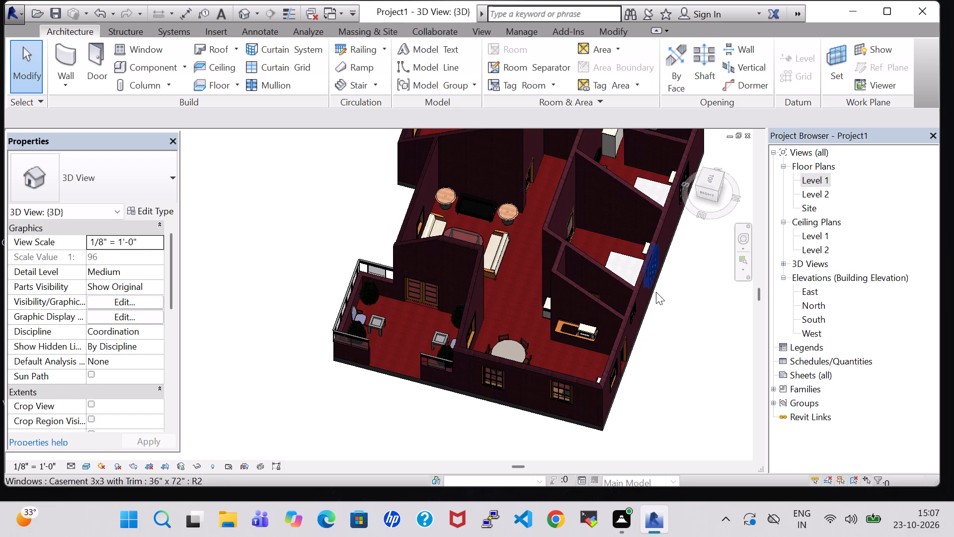
# Examine the furnished, roofless house in the 3D view from above and from the porch side at several angles.
pyautogui.moveTo(687, 313); pyautogui.dragTo(642, 291, button='middle')
pyautogui.keyDown('shift'); pyautogui.moveTo(672, 247); pyautogui.dragTo(654, 318, button='middle'); pyautogui.keyUp('shift')
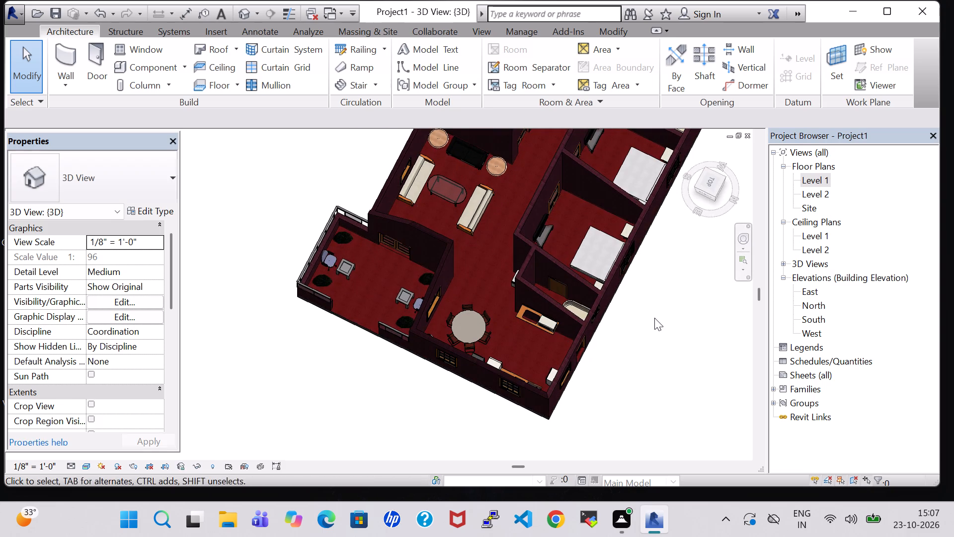
pyautogui.keyDown('shift'); pyautogui.moveTo(653, 313); pyautogui.dragTo(651, 363, button='middle'); pyautogui.keyUp('shift')
pyautogui.keyDown('shift'); pyautogui.middleClick(651, 373); pyautogui.keyUp('shift')
pyautogui.keyDown('shift'); pyautogui.moveTo(657, 320); pyautogui.dragTo(665, 394, button='middle'); pyautogui.keyUp('shift')
pyautogui.moveTo(669, 280); pyautogui.dragTo(604, 305, button='middle')
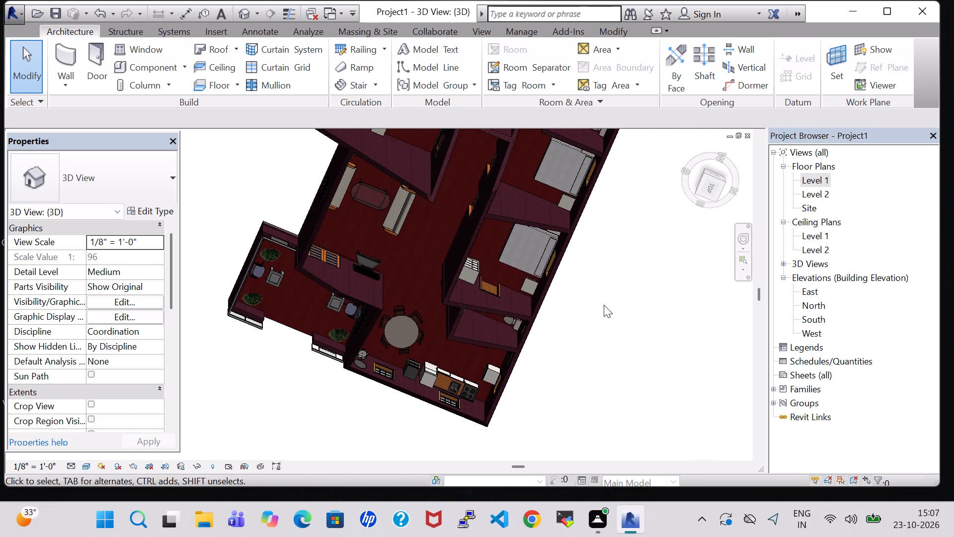
pyautogui.moveTo(589, 321); pyautogui.dragTo(591, 263, button='middle')
pyautogui.keyDown('shift'); pyautogui.moveTo(591, 339); pyautogui.dragTo(590, 232, button='middle'); pyautogui.keyUp('shift')
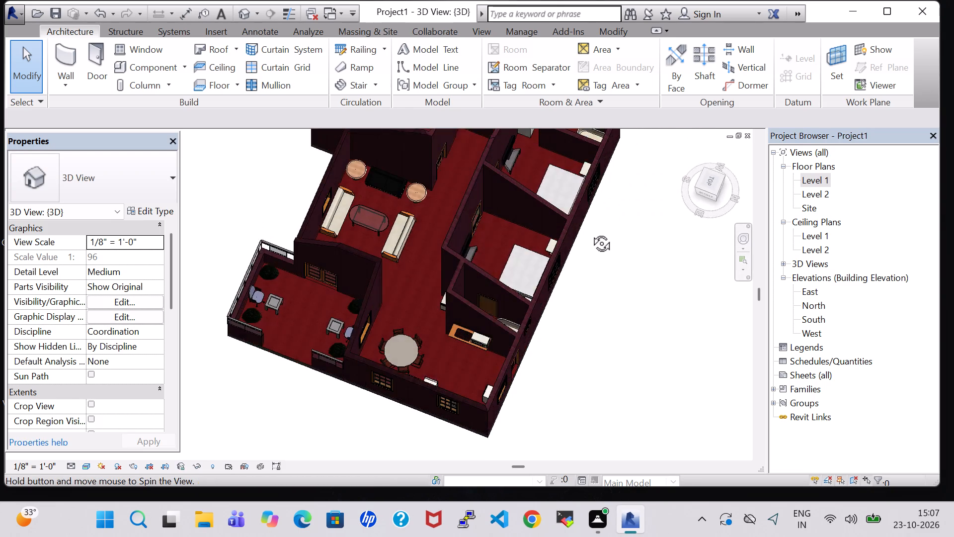
pyautogui.keyDown('shift'); pyautogui.moveTo(590, 232); pyautogui.dragTo(594, 227, button='middle'); pyautogui.keyUp('shift')
pyautogui.keyDown('shift'); pyautogui.moveTo(599, 354); pyautogui.dragTo(604, 267, button='middle'); pyautogui.keyUp('shift')
pyautogui.keyDown('shift'); pyautogui.moveTo(597, 338); pyautogui.dragTo(608, 298, button='middle'); pyautogui.keyUp('shift')
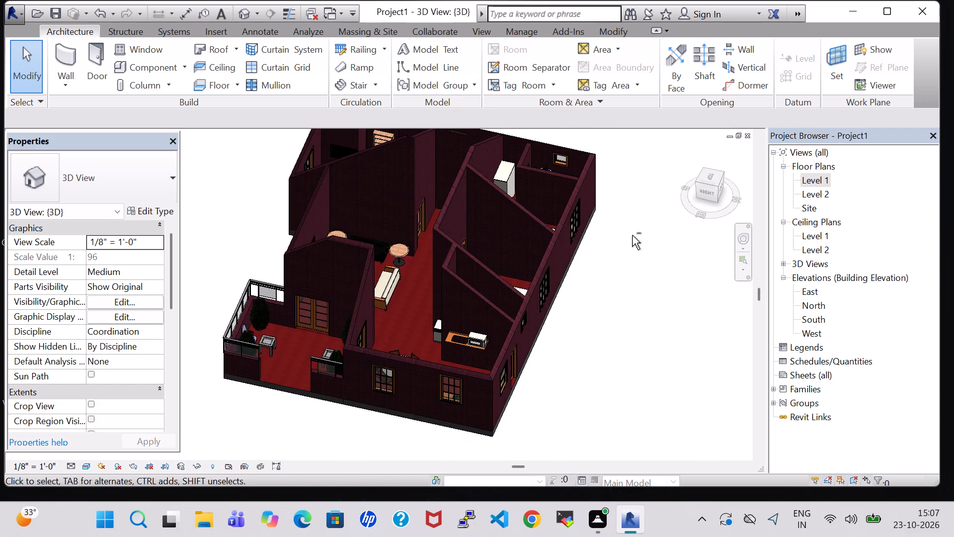
pyautogui.moveTo(589, 317); pyautogui.dragTo(671, 271, button='middle')
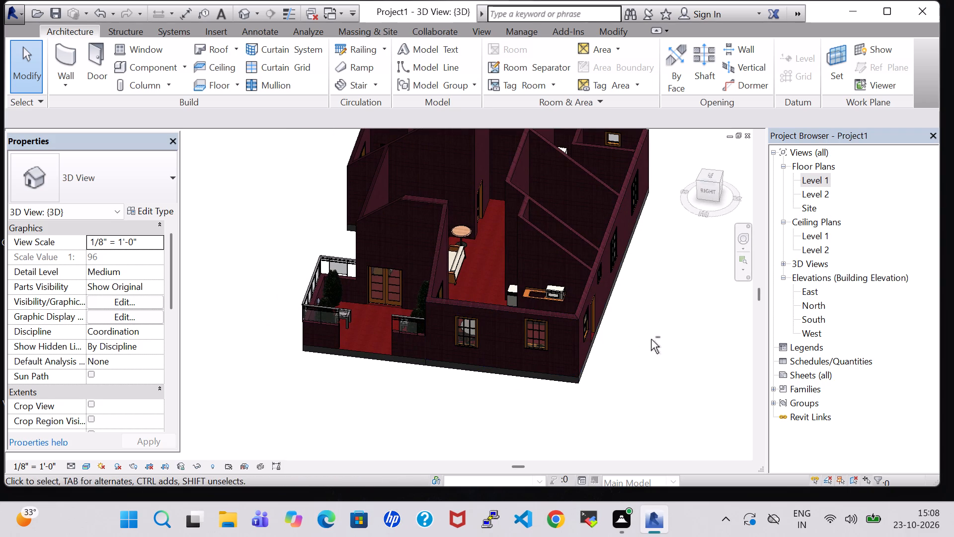
pyautogui.keyDown('shift'); pyautogui.moveTo(651, 339); pyautogui.dragTo(660, 261, button='middle'); pyautogui.keyUp('shift')
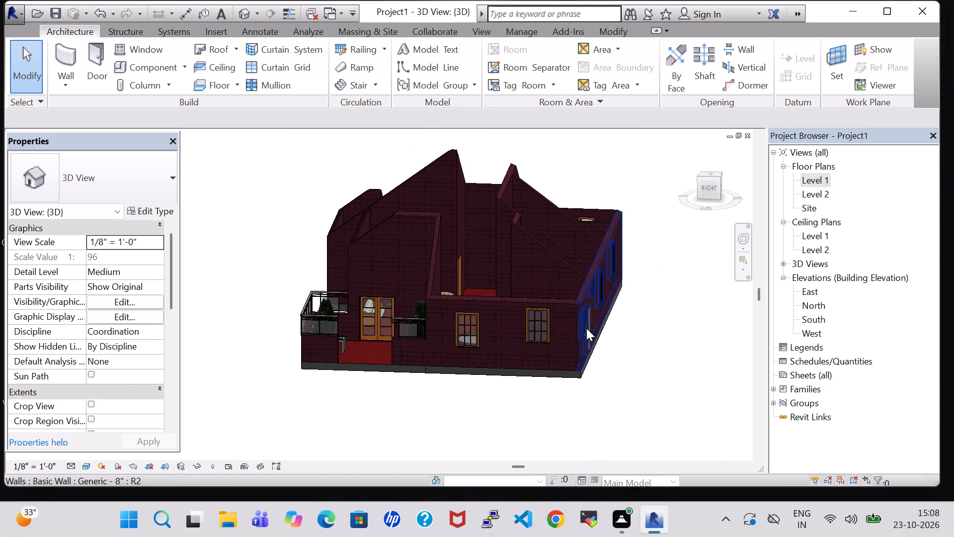
pyautogui.scroll(-1, 476, 288)
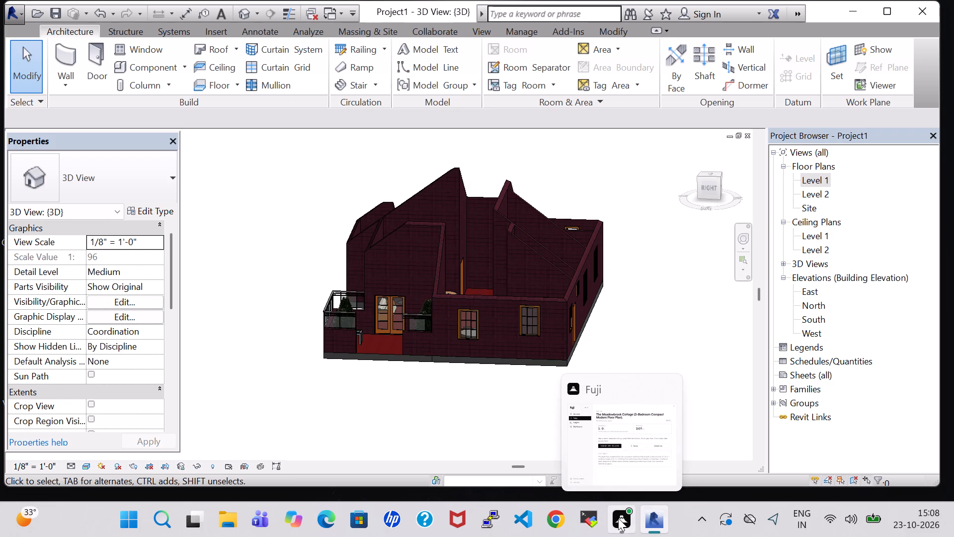
# Turn on the Roofs category in the 3D view's Visibility/Graphic Overrides.
pyautogui.click(648, 339)
pyautogui.write('VV')
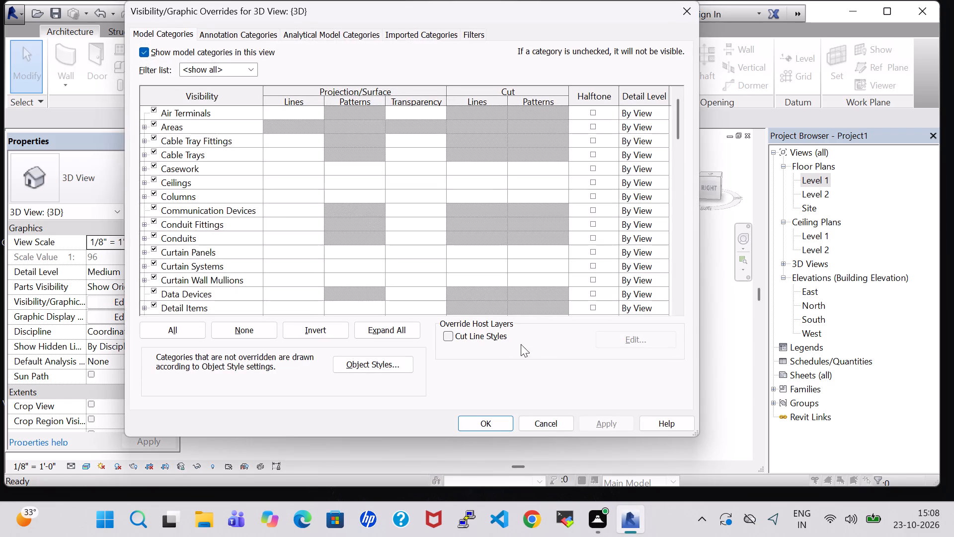
pyautogui.click(195, 250)
pyautogui.press('r')
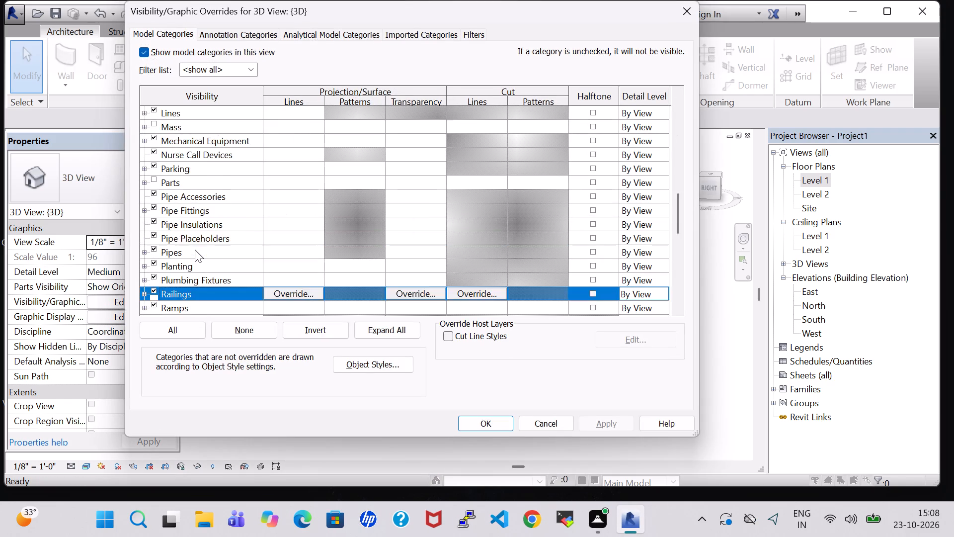
pyautogui.scroll(-6, 195, 250)
pyautogui.click(155, 262)
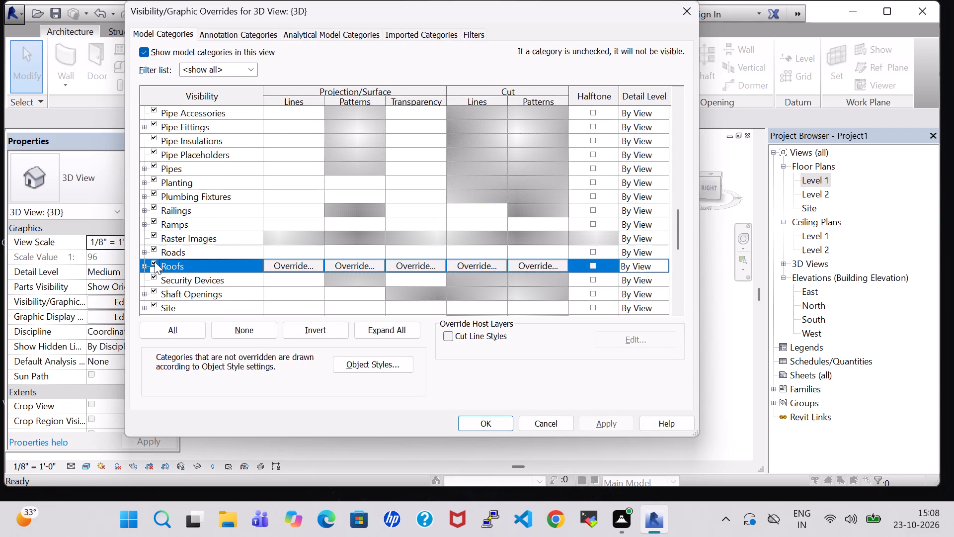
pyautogui.click(615, 418)
pyautogui.click(489, 427)
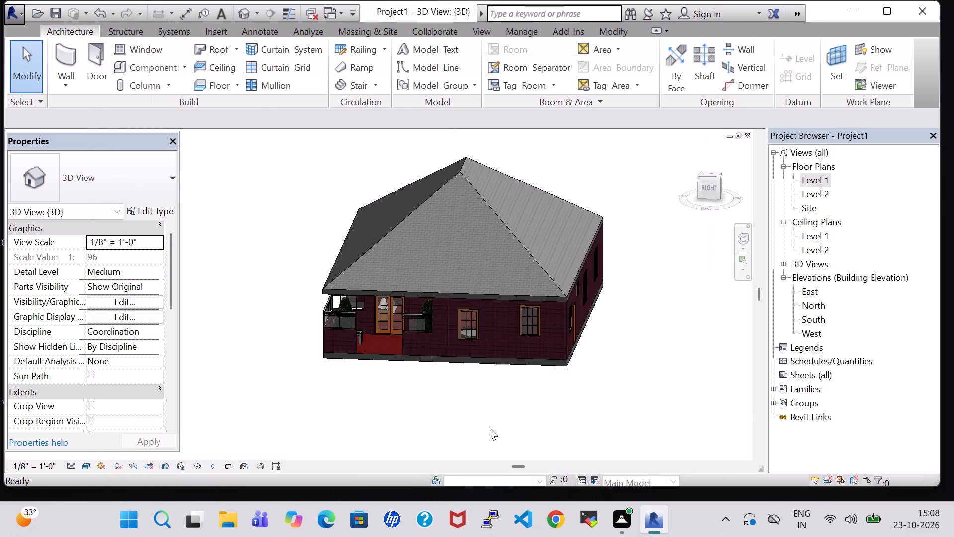
# Examine the roofed house exterior in the 3D view, focusing on the porch side and its corner.
pyautogui.keyDown('shift'); pyautogui.moveTo(408, 400); pyautogui.dragTo(455, 369, button='middle'); pyautogui.keyUp('shift')
pyautogui.keyDown('shift'); pyautogui.moveTo(619, 354); pyautogui.dragTo(591, 361, button='middle'); pyautogui.keyUp('shift')
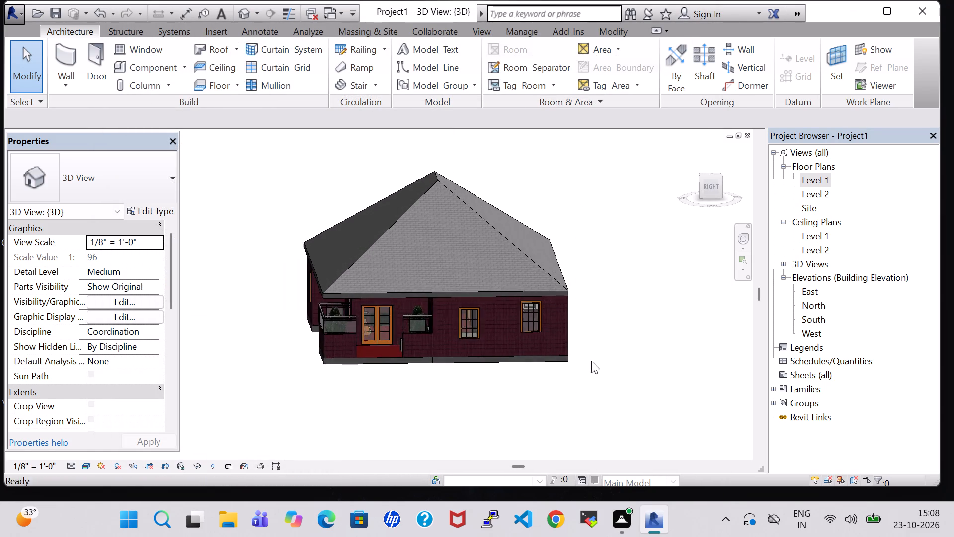
pyautogui.keyDown('shift'); pyautogui.middleClick(591, 361); pyautogui.keyUp('shift')
pyautogui.keyDown('shift'); pyautogui.middleClick(591, 361); pyautogui.keyUp('shift')
pyautogui.moveTo(598, 346); pyautogui.dragTo(630, 333, button='middle')
pyautogui.keyDown('shift'); pyautogui.moveTo(630, 333); pyautogui.dragTo(623, 335, button='middle'); pyautogui.keyUp('shift')
pyautogui.moveTo(610, 364); pyautogui.dragTo(656, 340, button='middle')
pyautogui.moveTo(640, 345); pyautogui.dragTo(709, 307, button='middle')
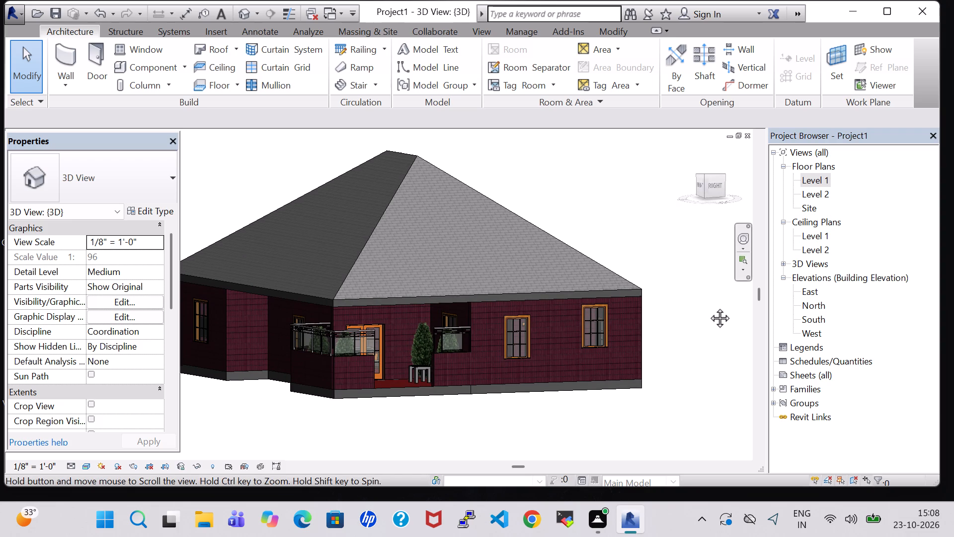
pyautogui.moveTo(709, 307); pyautogui.dragTo(710, 307, button='middle')
pyautogui.keyDown('shift'); pyautogui.moveTo(688, 291); pyautogui.dragTo(684, 316, button='middle'); pyautogui.keyUp('shift')
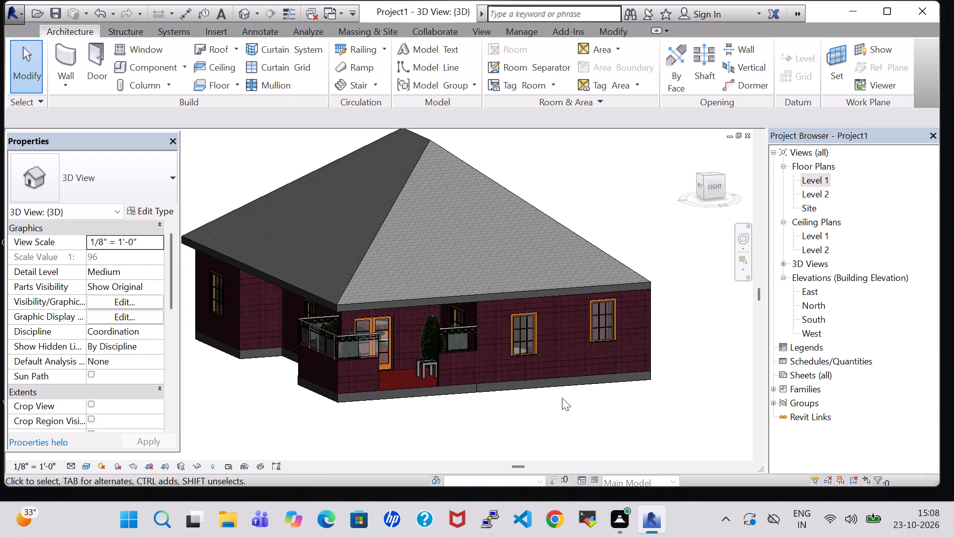
pyautogui.moveTo(562, 409); pyautogui.dragTo(630, 412, button='middle')
pyautogui.moveTo(589, 415); pyautogui.dragTo(584, 416, button='middle')
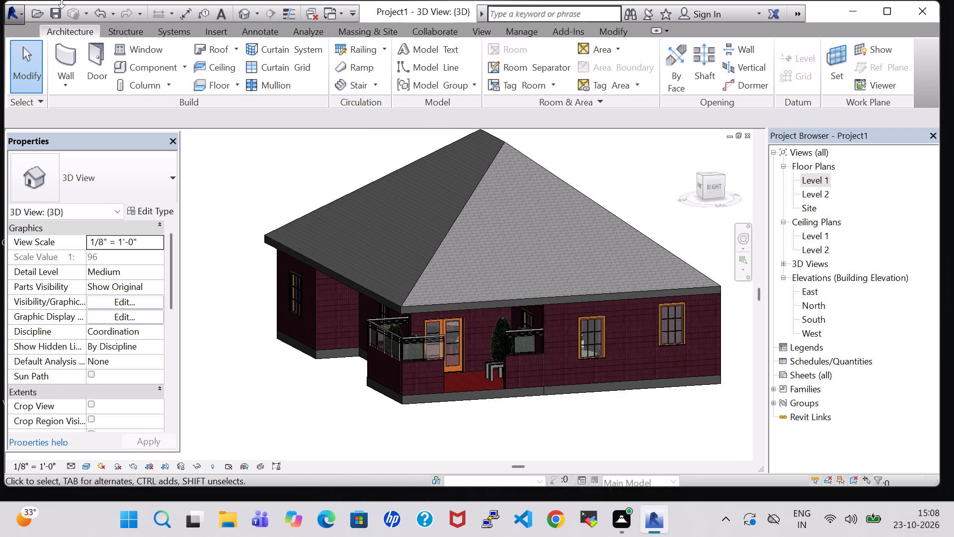
# Start saving the project and browse to the work folder on the Desktop as its location.
pyautogui.click(14, 13)
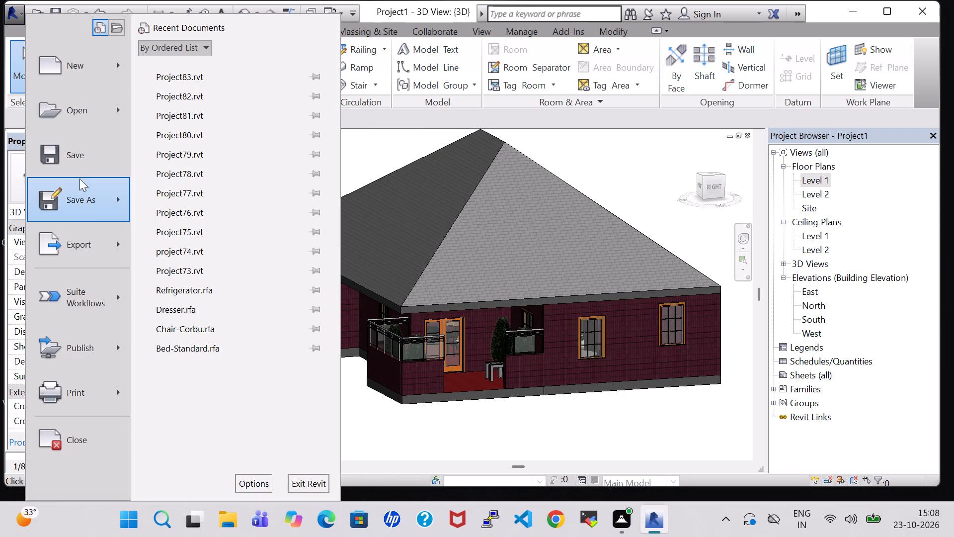
pyautogui.click(86, 160)
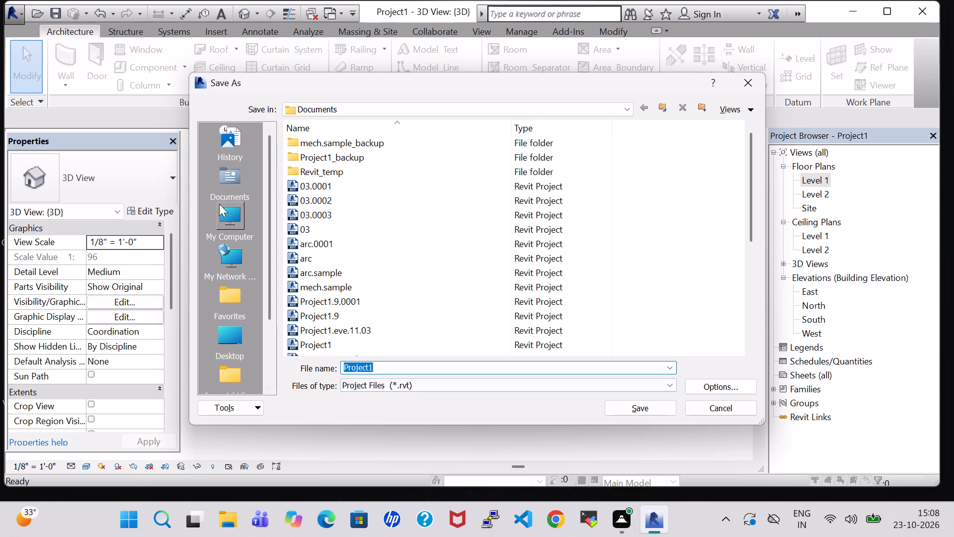
pyautogui.doubleClick(225, 214)
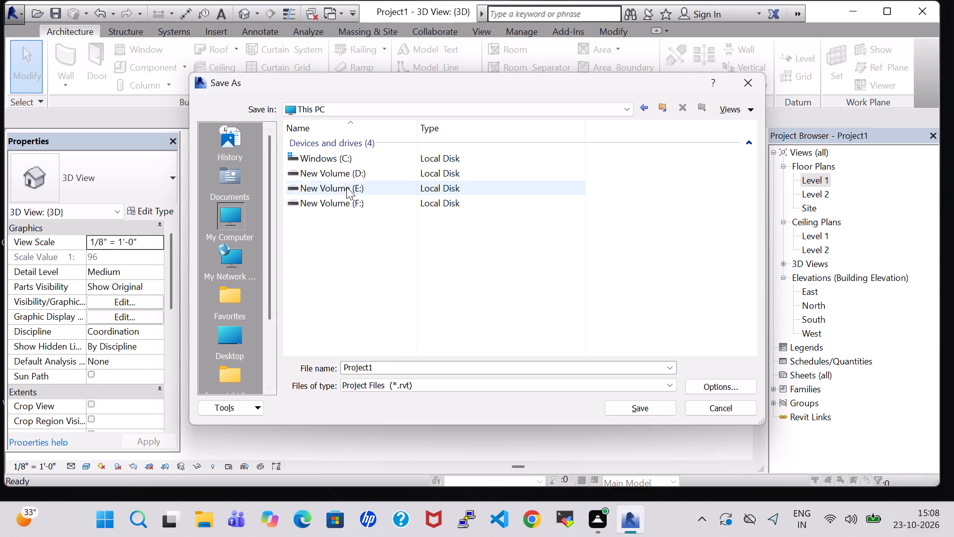
pyautogui.doubleClick(223, 333)
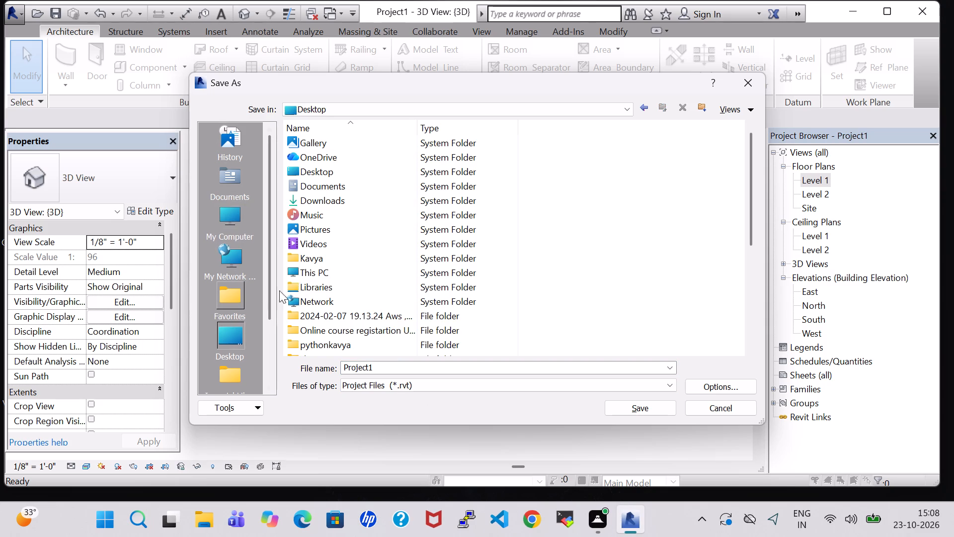
pyautogui.scroll(-3, 317, 289)
pyautogui.doubleClick(311, 285)
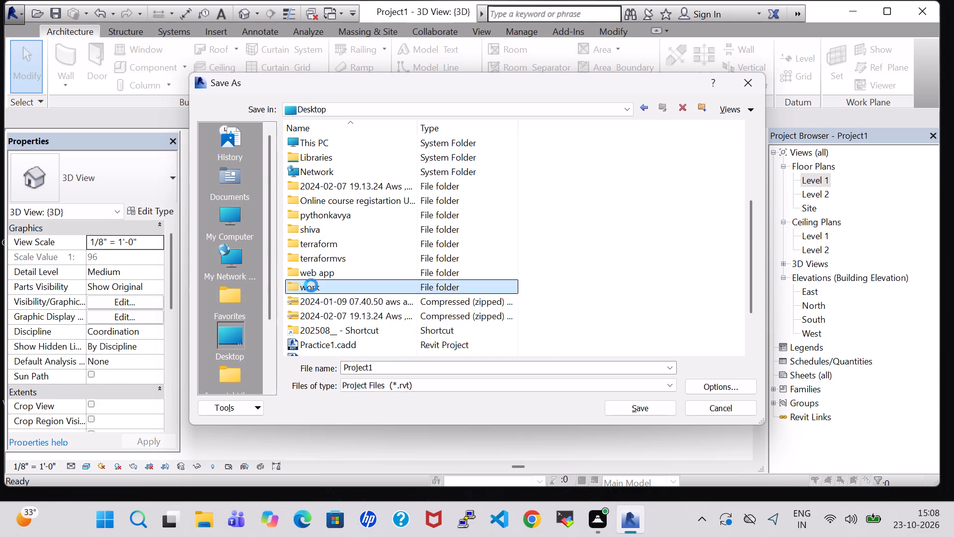
pyautogui.scroll(-12, 450, 241)
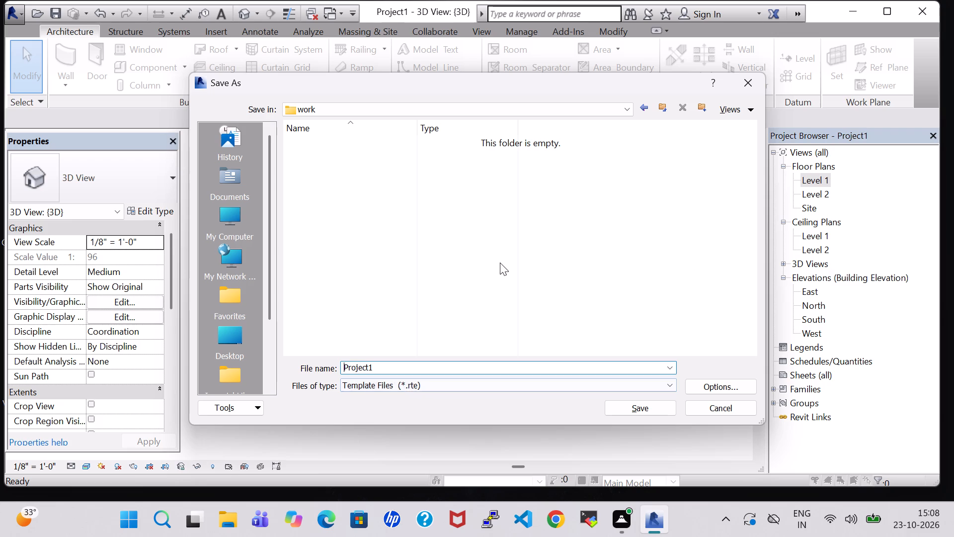
pyautogui.scroll(3, 497, 336)
pyautogui.scroll(-5, 505, 353)
pyautogui.scroll(1, 507, 350)
pyautogui.scroll(9, 455, 352)
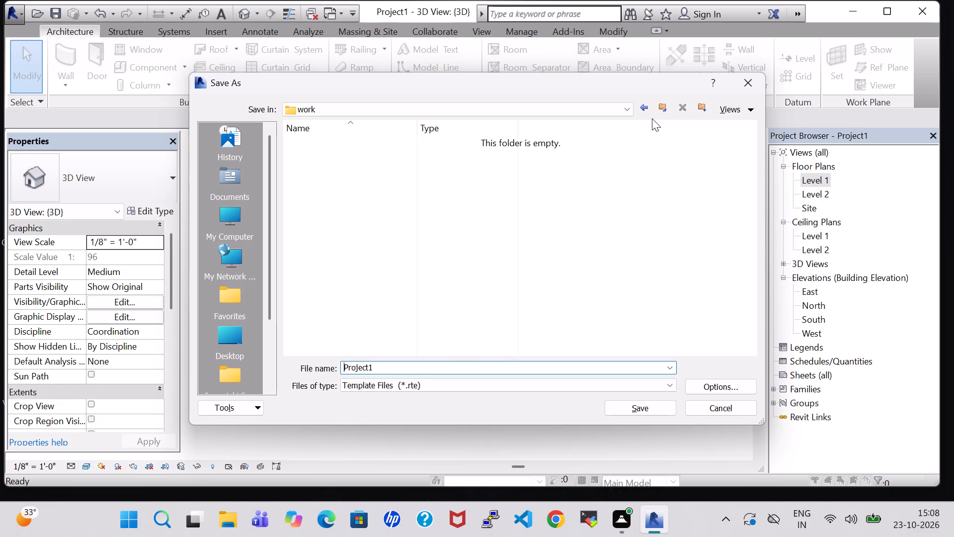
pyautogui.click(647, 111)
pyautogui.scroll(-1, 296, 302)
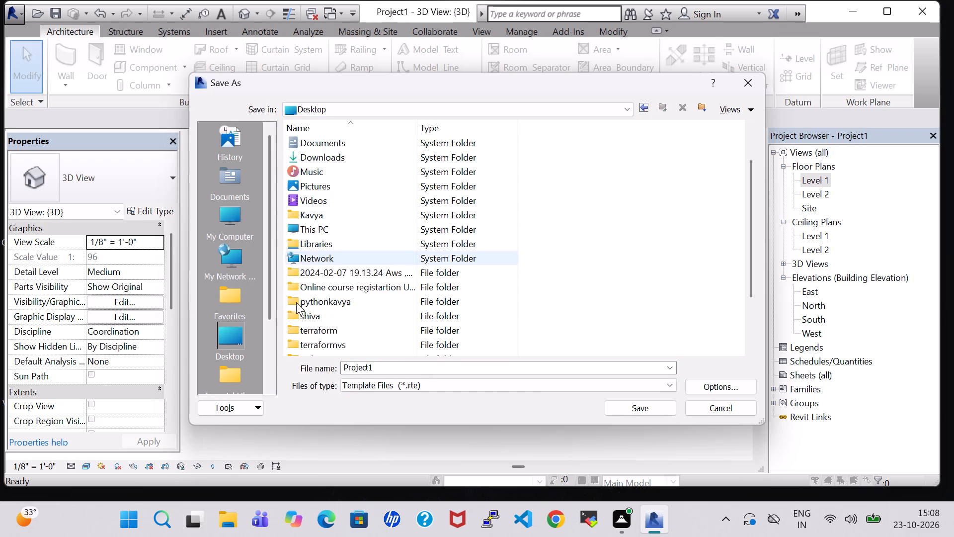
pyautogui.scroll(-1, 296, 302)
pyautogui.doubleClick(309, 332)
pyautogui.scroll(-4, 518, 258)
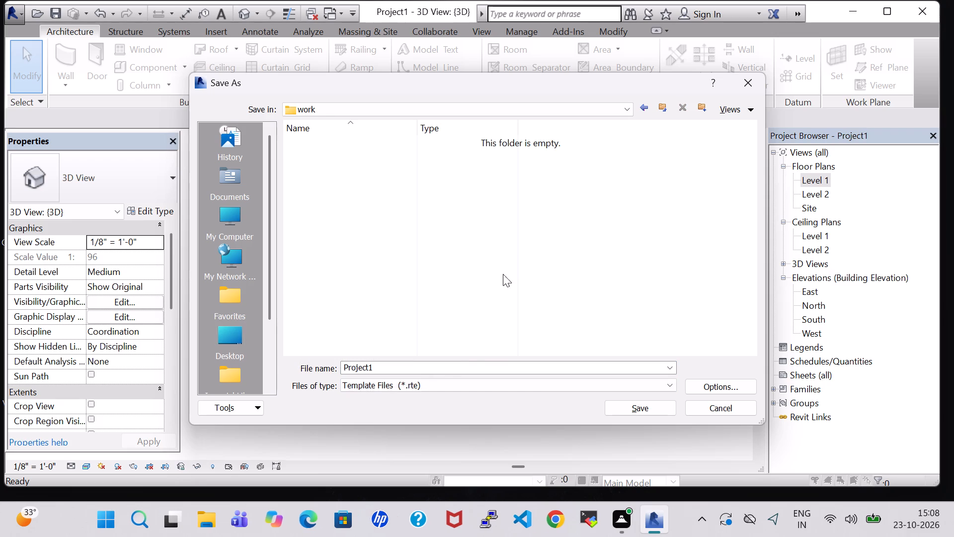
# Save the project in the work folder as Project84 with the file type Project Files (*.rvt).
pyautogui.click(444, 381)
pyautogui.click(402, 400)
pyautogui.scroll(-2, 423, 155)
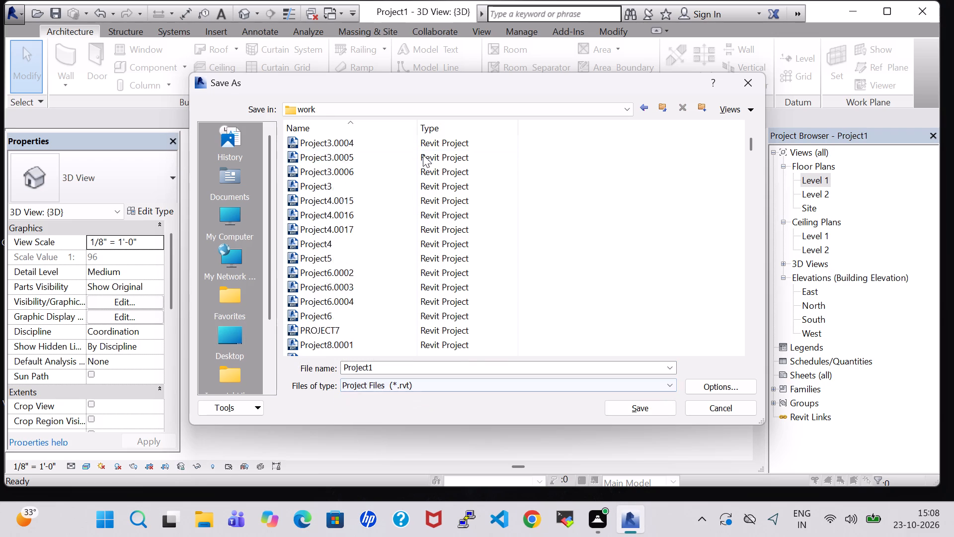
pyautogui.scroll(-1, 423, 155)
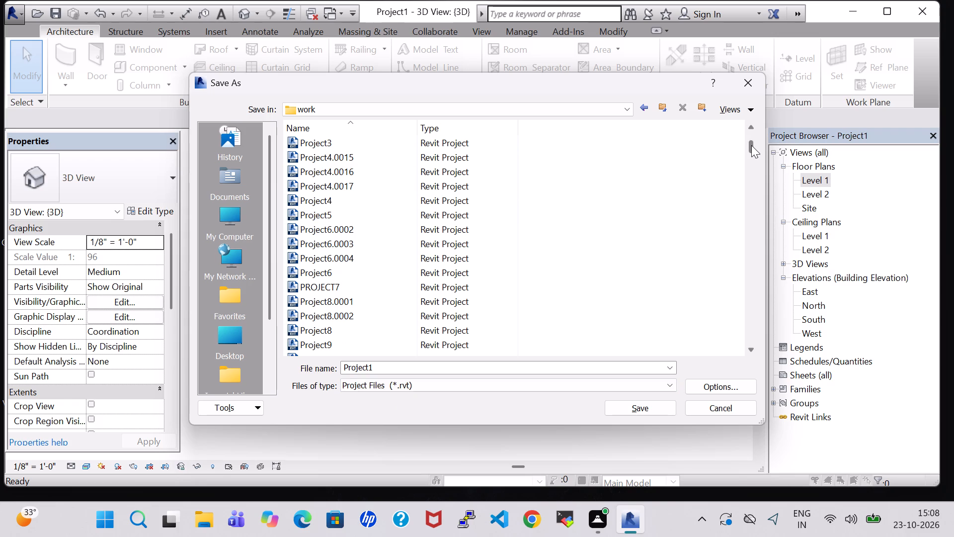
pyautogui.moveTo(751, 145); pyautogui.dragTo(756, 344)
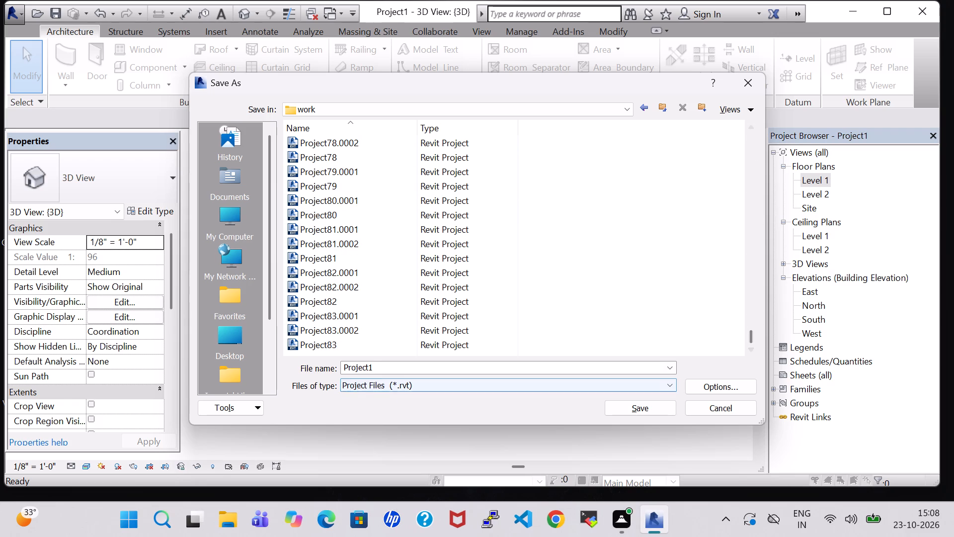
pyautogui.tripleClick(395, 369)
pyautogui.press('BackSpace')
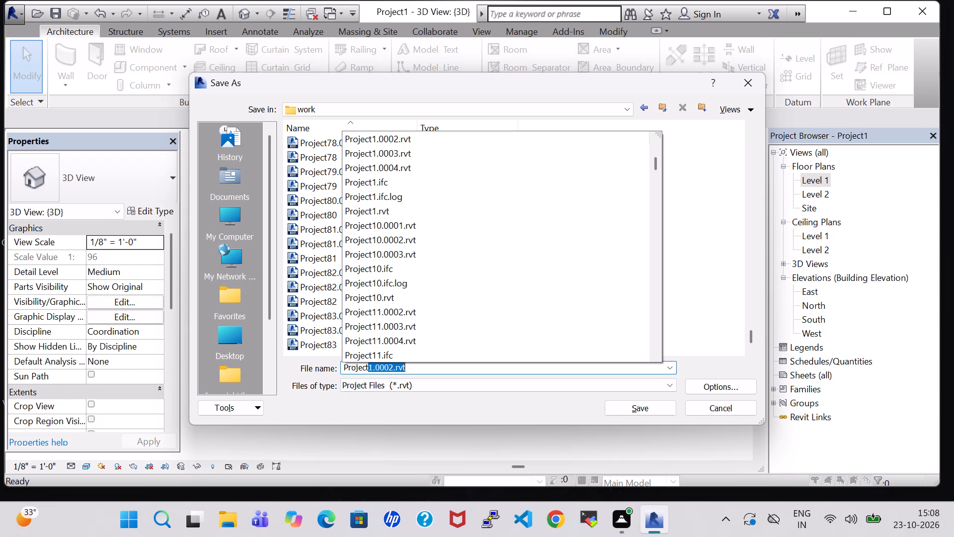
pyautogui.write('84')
pyautogui.scroll(-1, 424, 293)
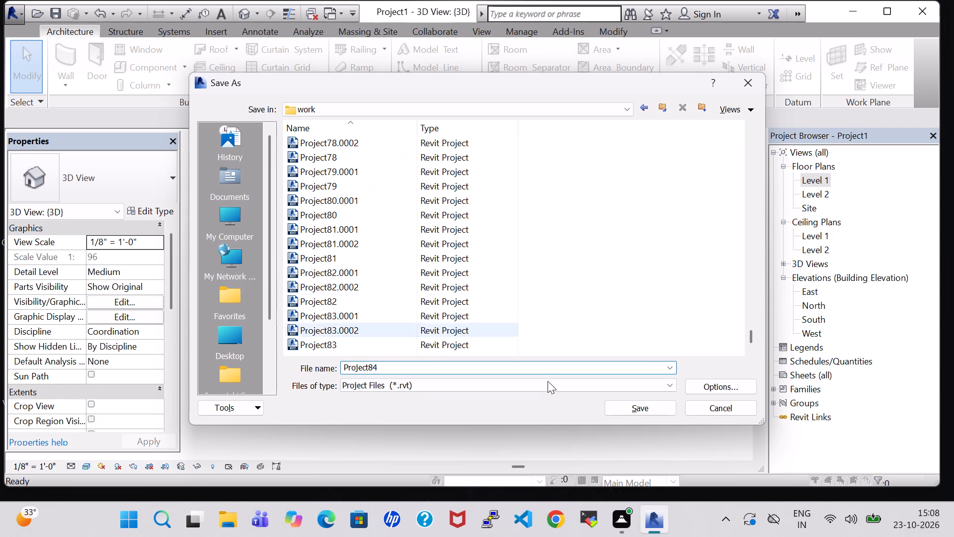
pyautogui.click(636, 408)
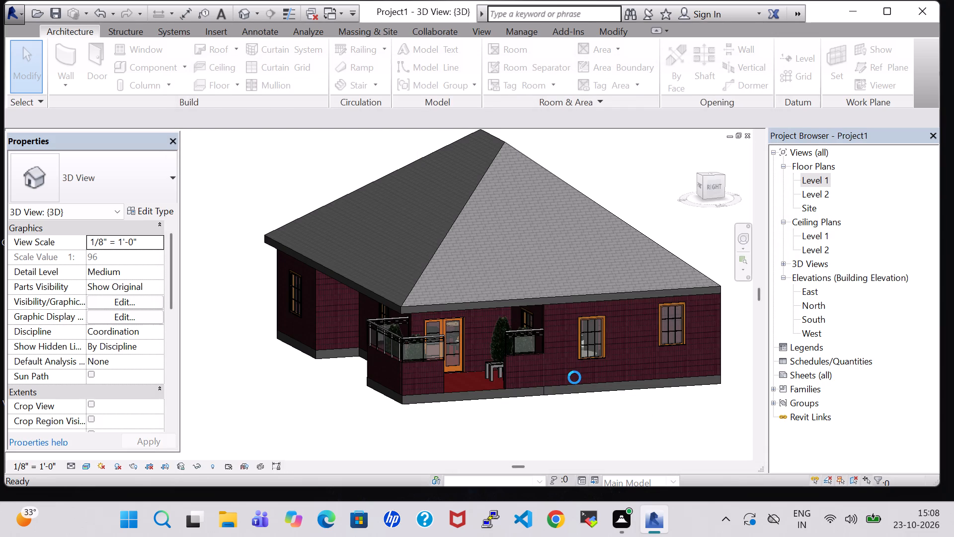
# Save the Project84 project again.
pyautogui.click(10, 18)
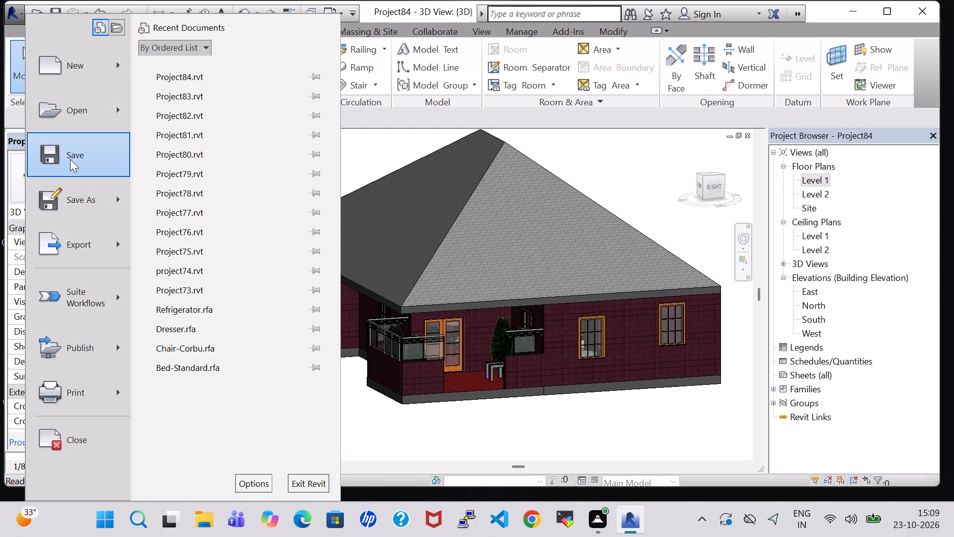
pyautogui.click(70, 159)
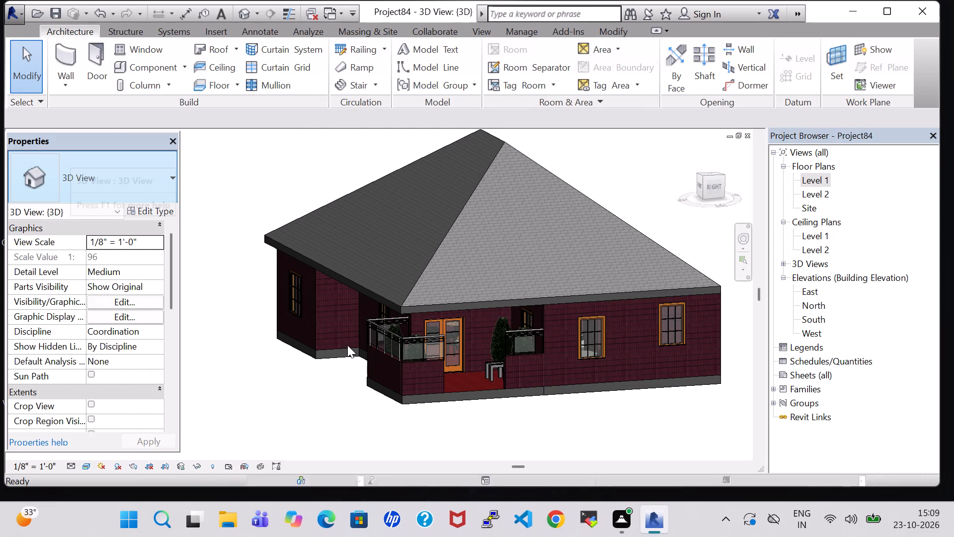
# Export the model as an IFC 2x3 file named Project84 into the work folder.
pyautogui.click(12, 12)
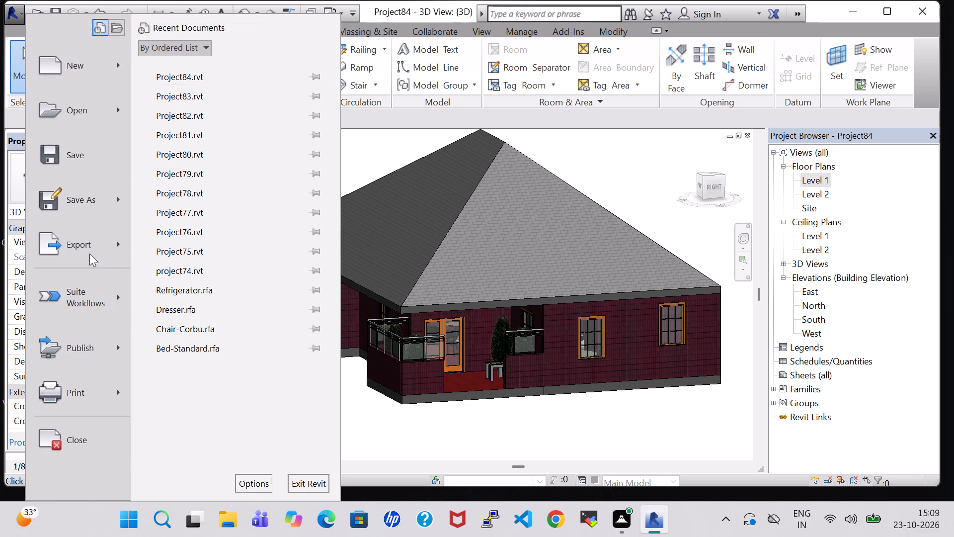
pyautogui.click(210, 363)
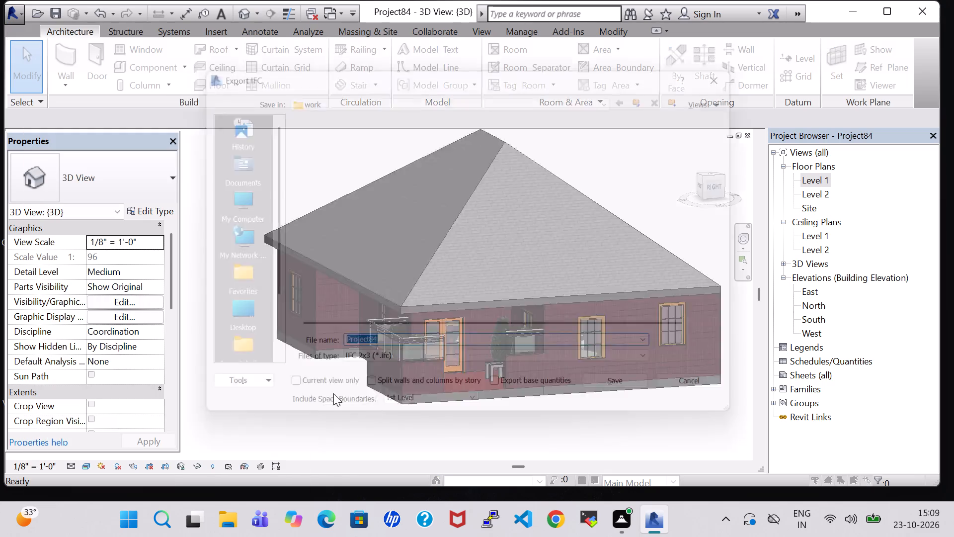
pyautogui.click(627, 396)
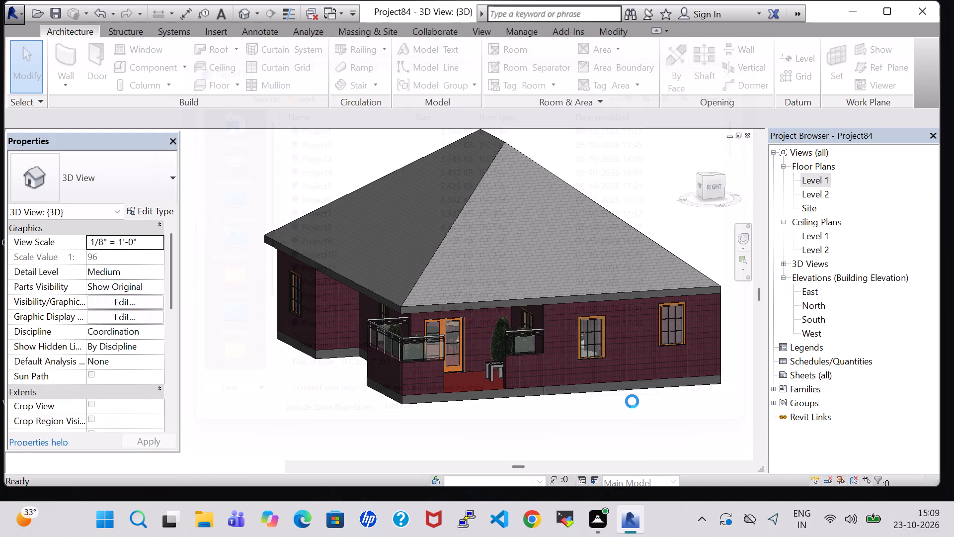